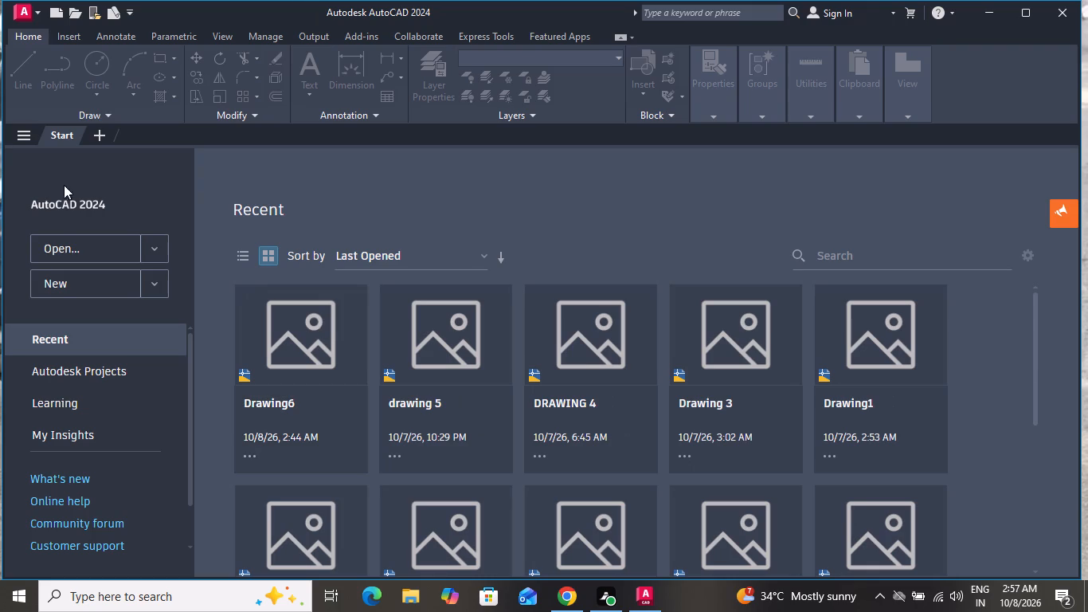
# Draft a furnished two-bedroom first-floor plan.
# Create a new blank drawing.
pyautogui.doubleClick(63, 285)
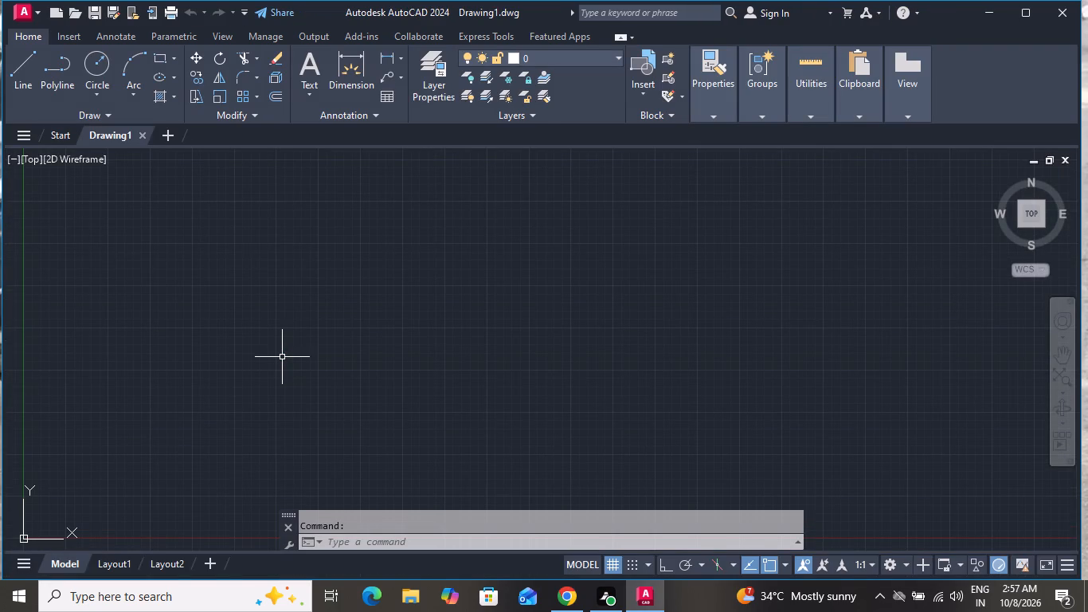
# Turn on command logging with LOGFILEON.
pyautogui.write('LOG')
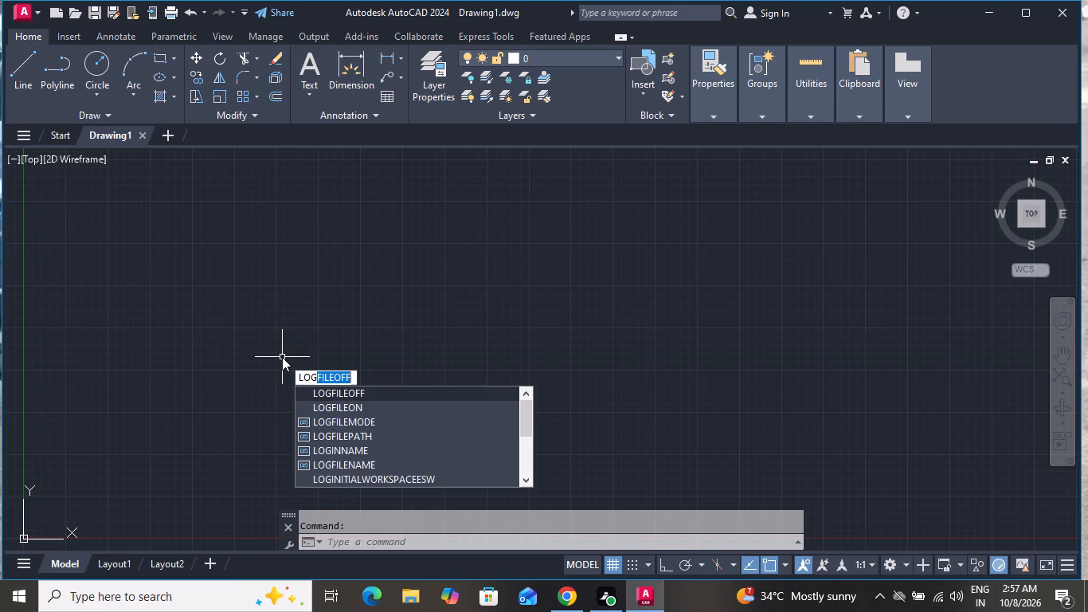
pyautogui.click(339, 410)
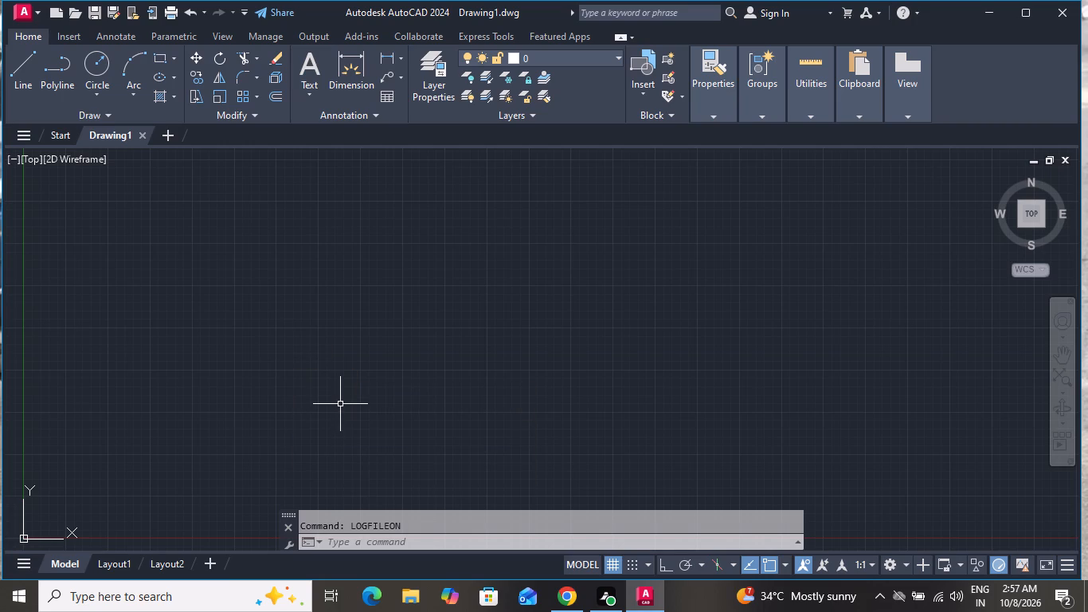
# Configure the drawing units to Engineering length with 0'-0" precision and inches as the insertion scale.
pyautogui.write('UN')
pyautogui.press('space')
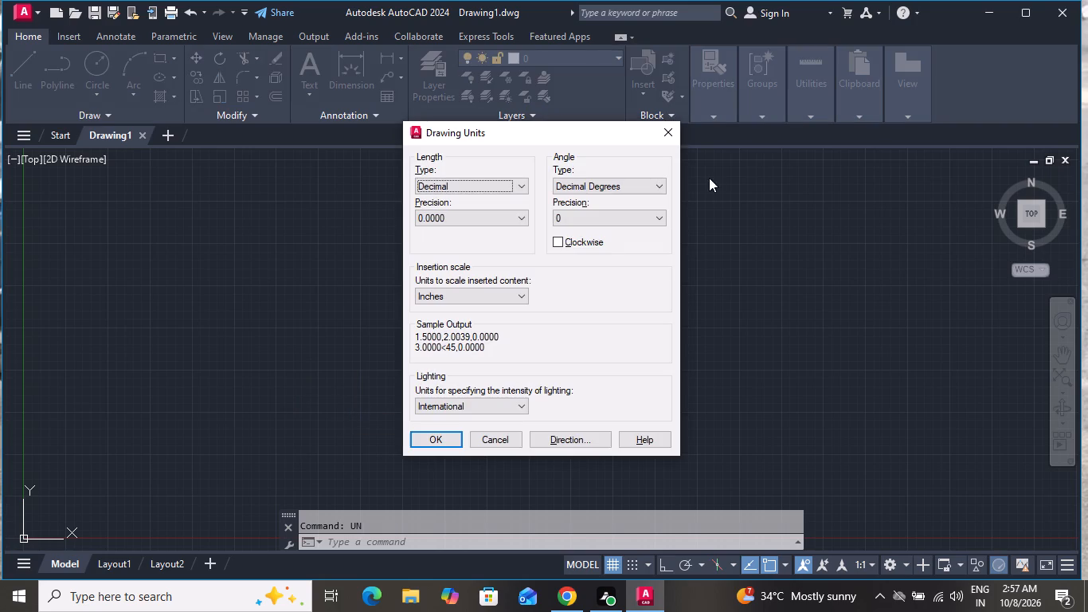
pyautogui.click(523, 183)
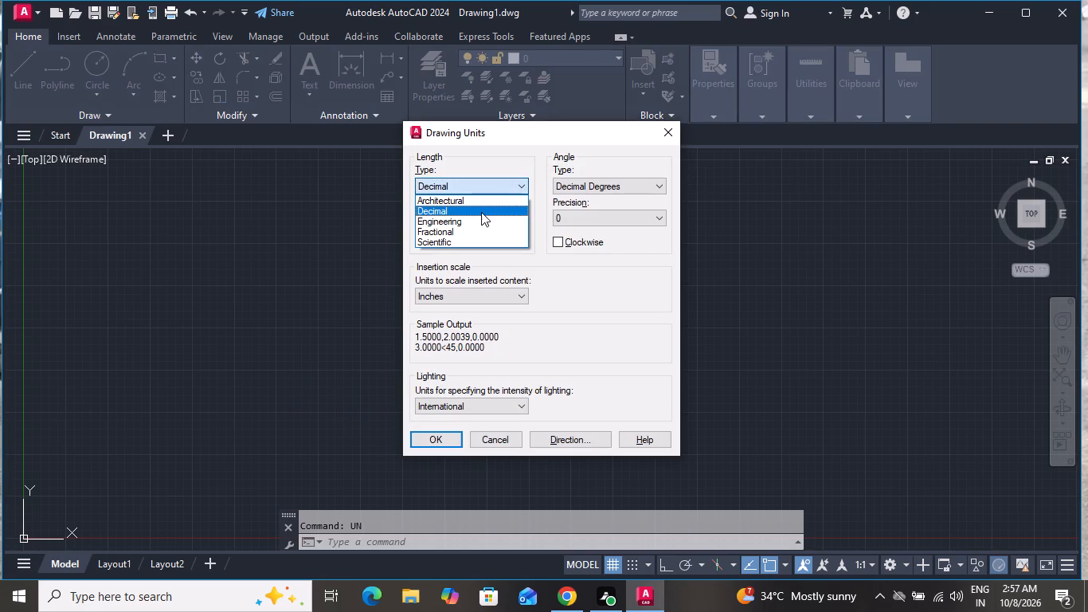
pyautogui.click(480, 218)
pyautogui.click(480, 219)
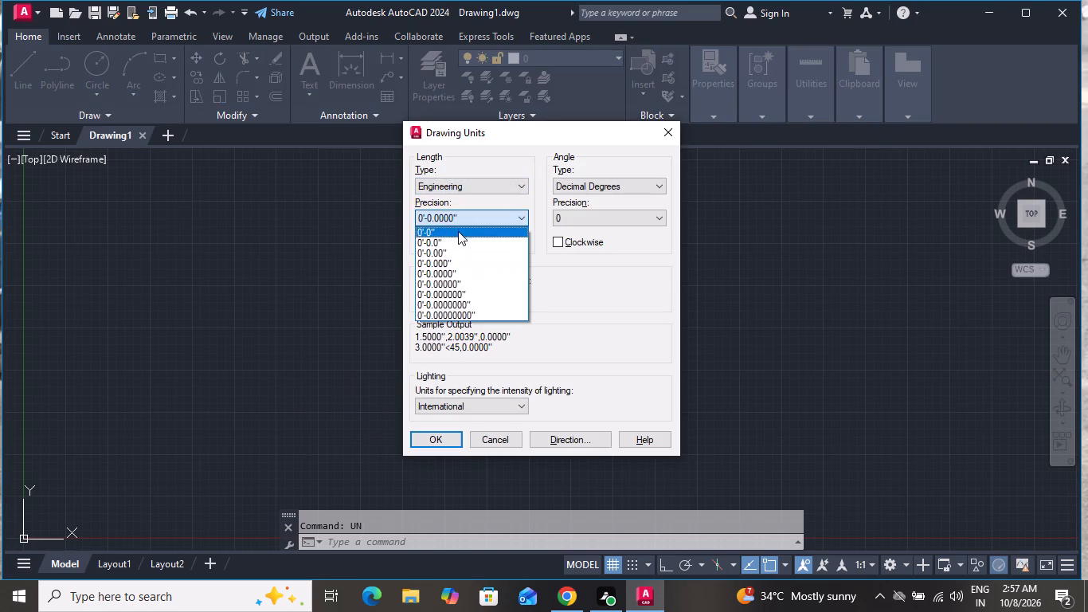
pyautogui.click(458, 229)
pyautogui.click(477, 292)
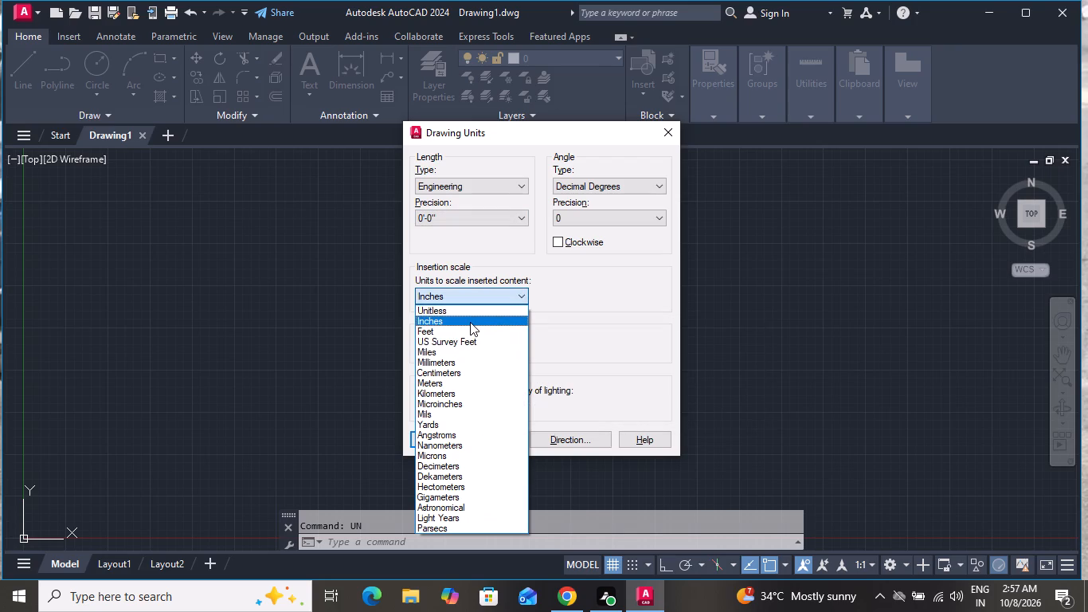
pyautogui.click(470, 322)
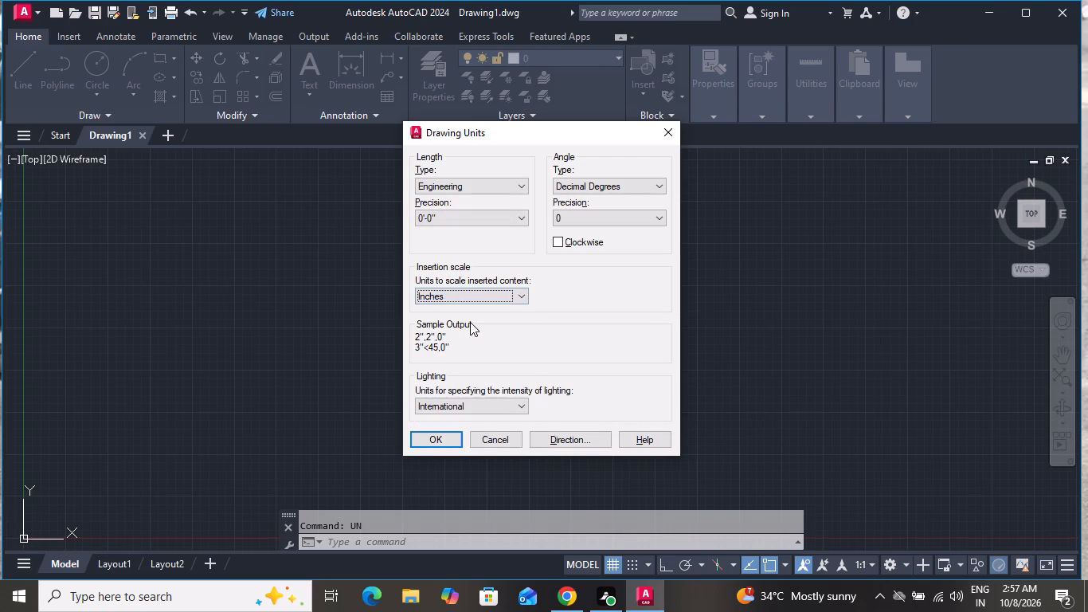
pyautogui.click(434, 437)
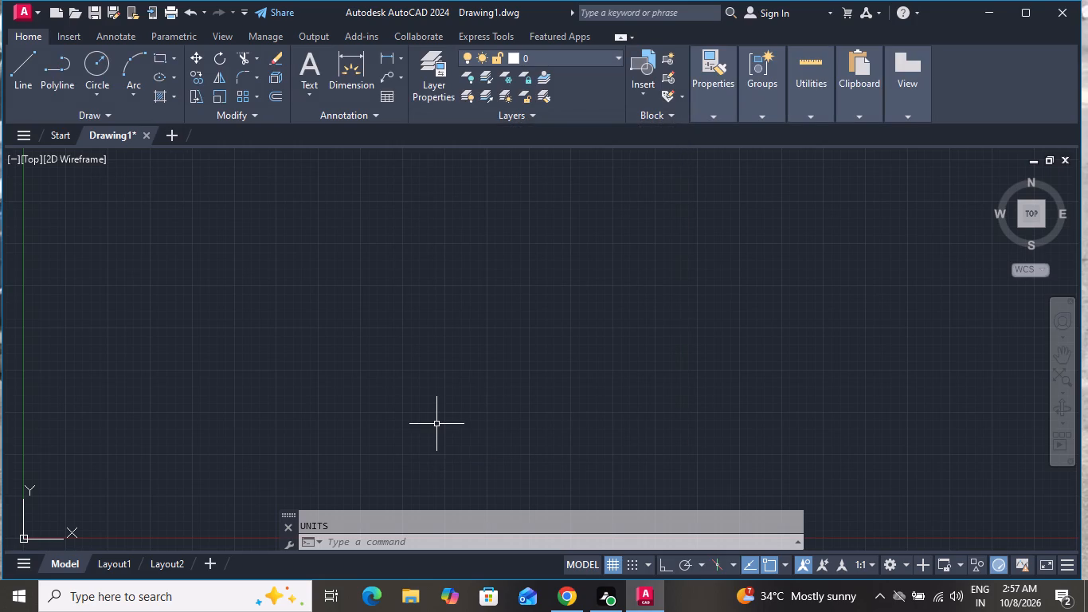
# Modify the Standard dimension style's primary units to Engineering format with 0'-0" precision and make the style current.
pyautogui.write('D')
pyautogui.press('space')
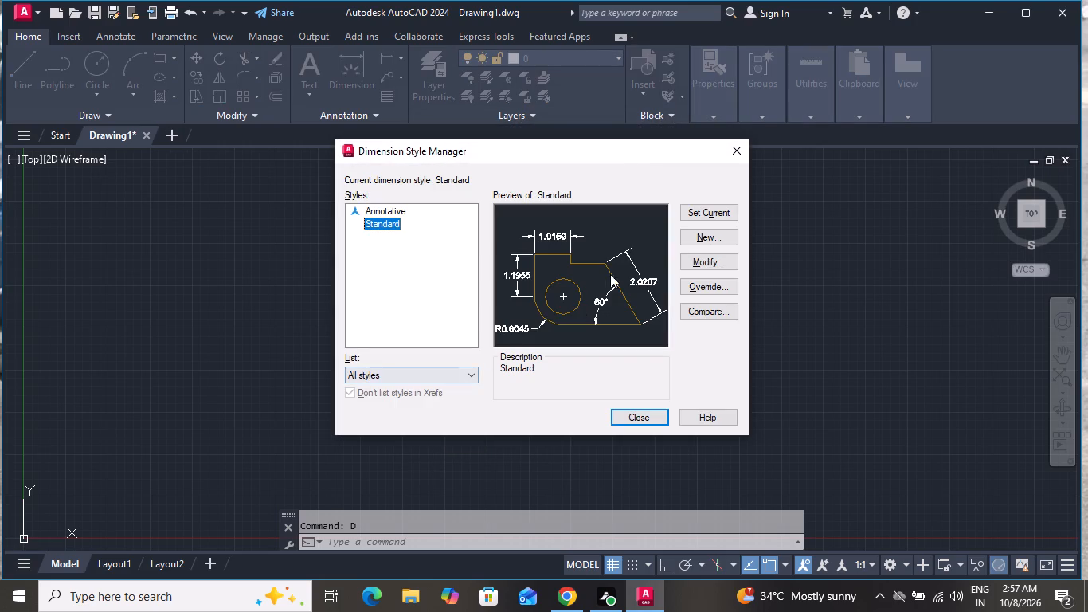
pyautogui.click(710, 266)
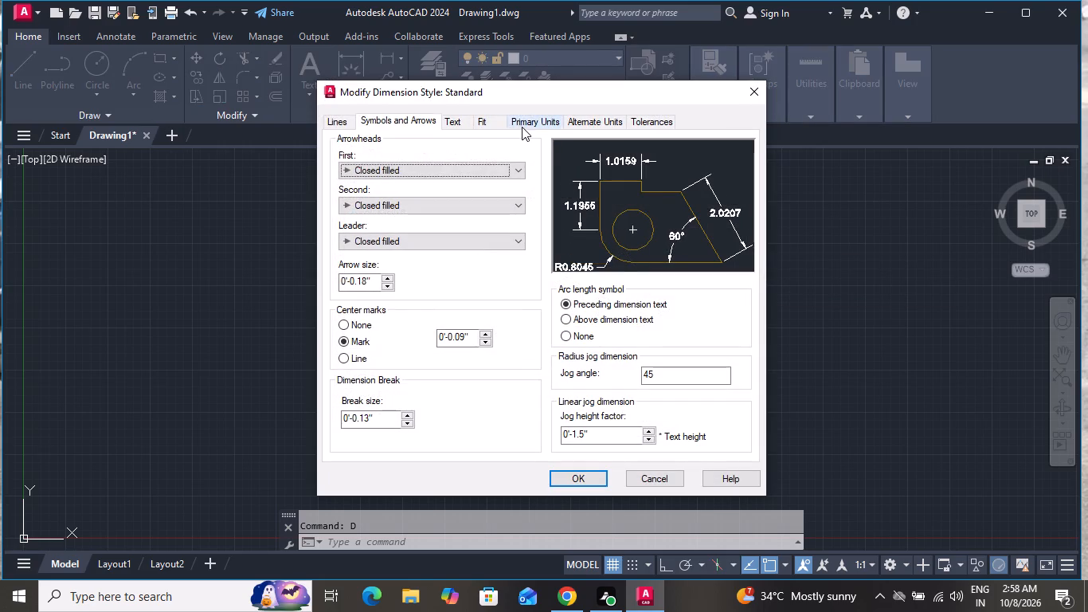
pyautogui.click(522, 127)
pyautogui.click(522, 151)
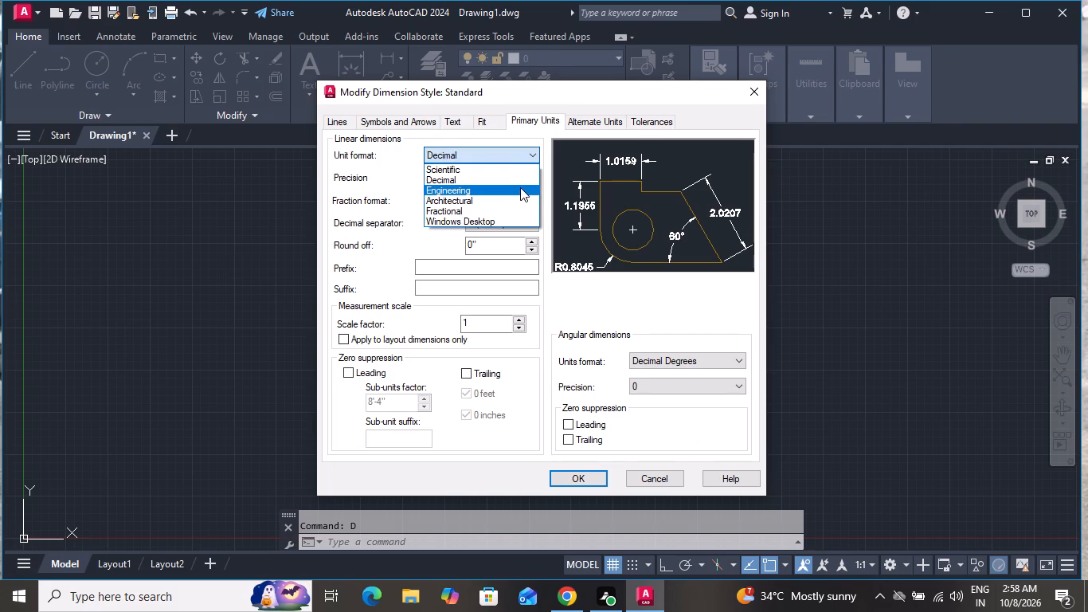
pyautogui.click(520, 189)
pyautogui.click(518, 182)
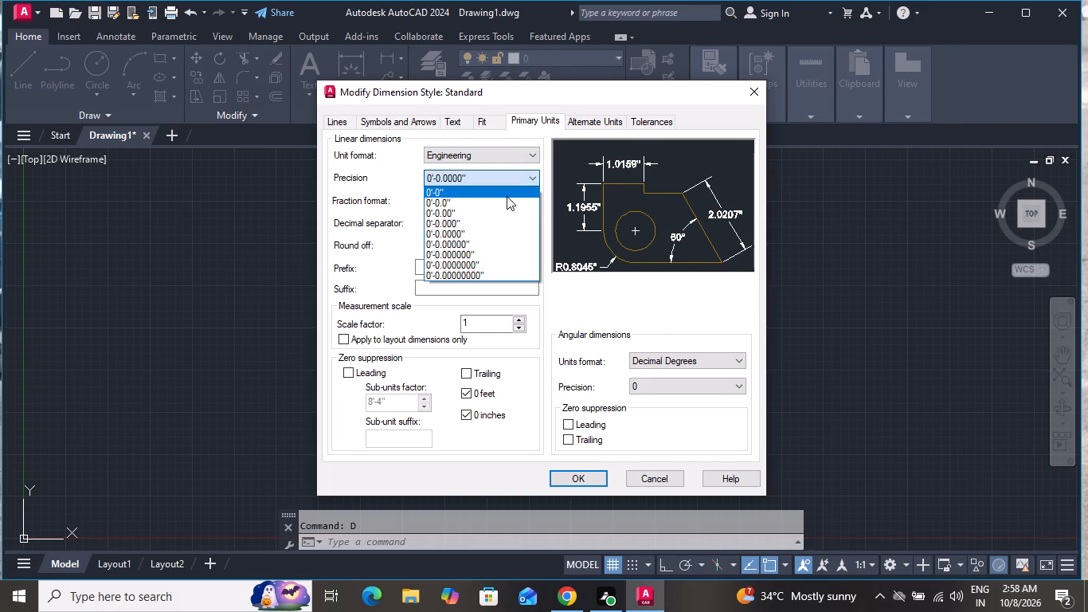
pyautogui.click(507, 197)
pyautogui.click(558, 473)
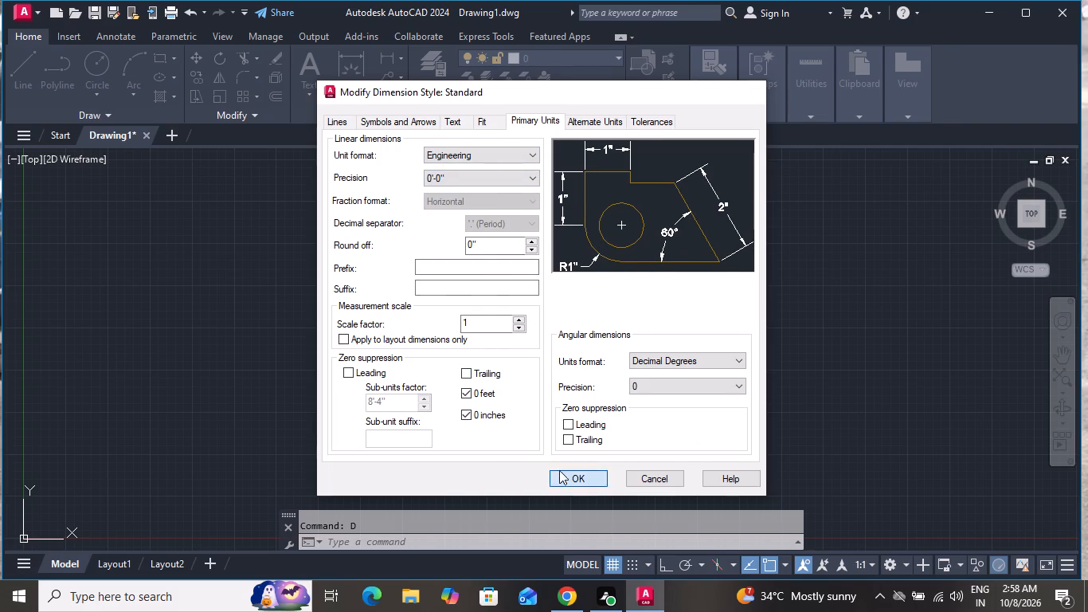
pyautogui.click(686, 211)
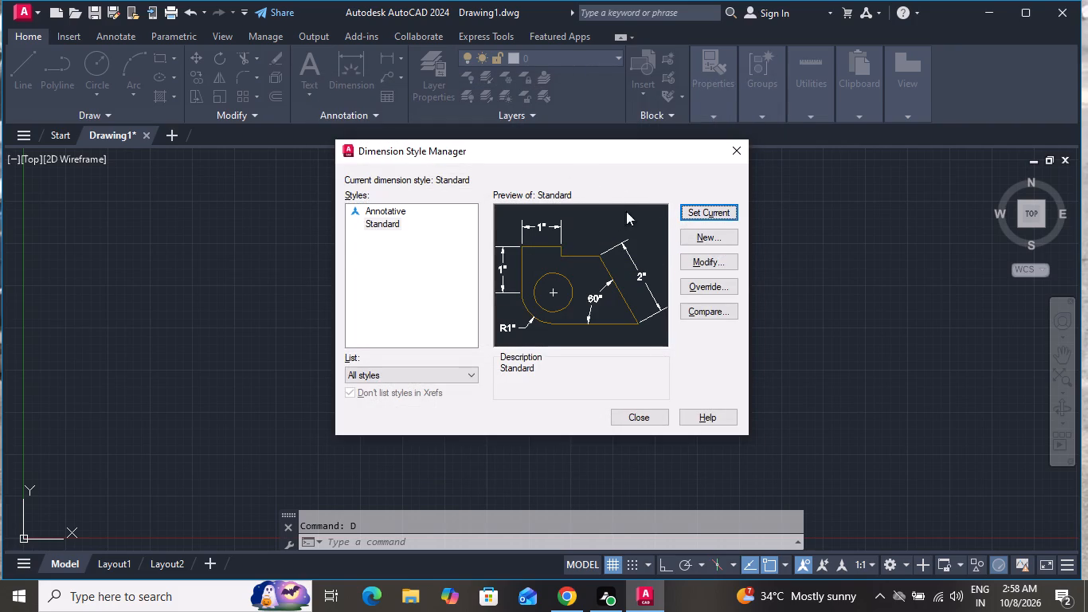
pyautogui.click(625, 416)
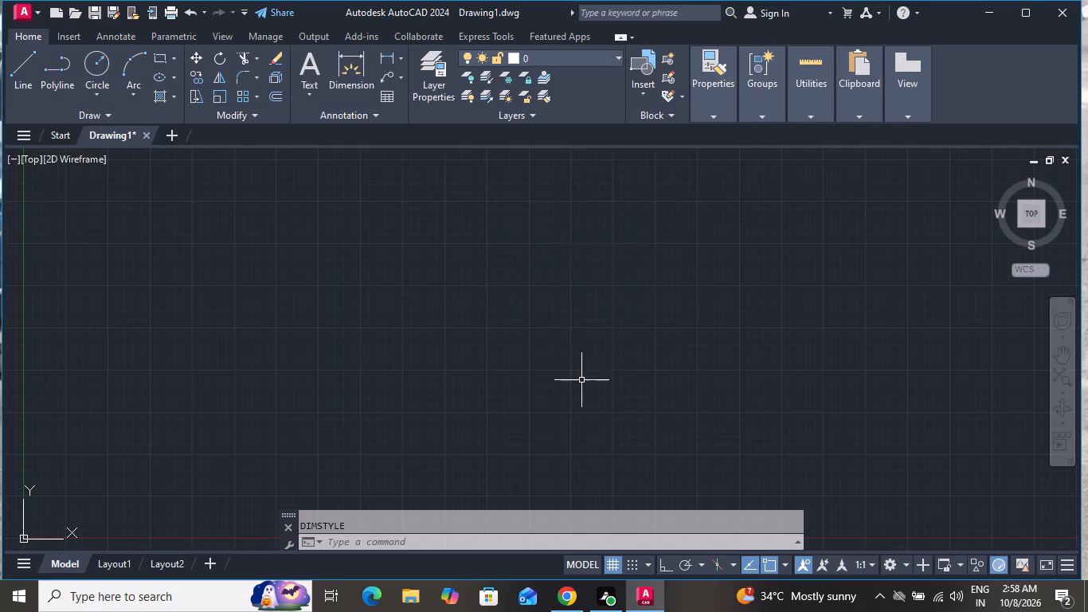
# Turn on Ortho mode and start the Line command for drawing straight lines.
pyautogui.click(12, 52)
pyautogui.click(33, 84)
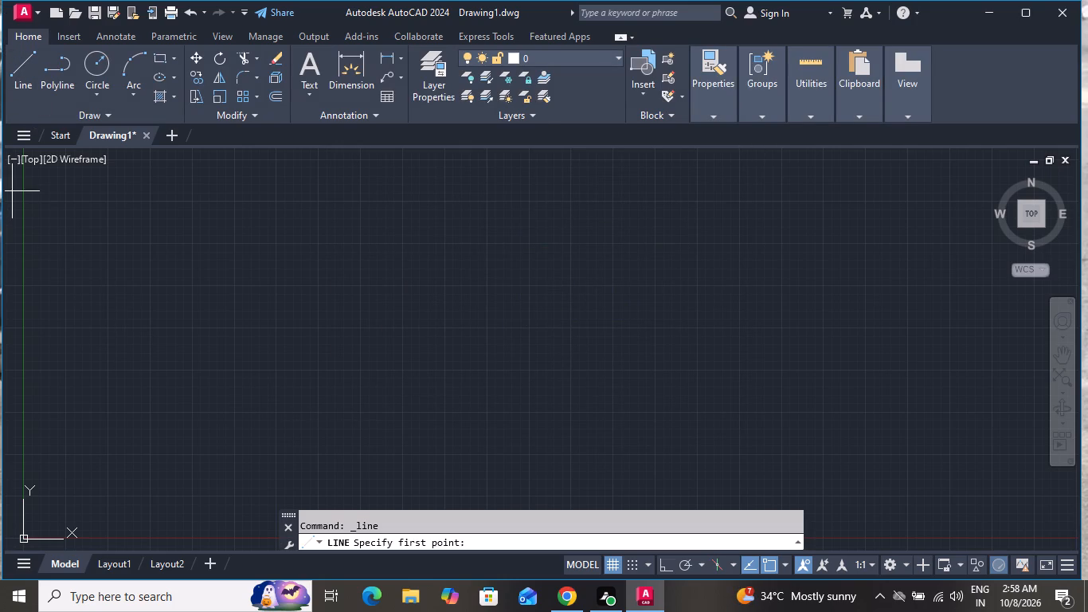
pyautogui.click(663, 563)
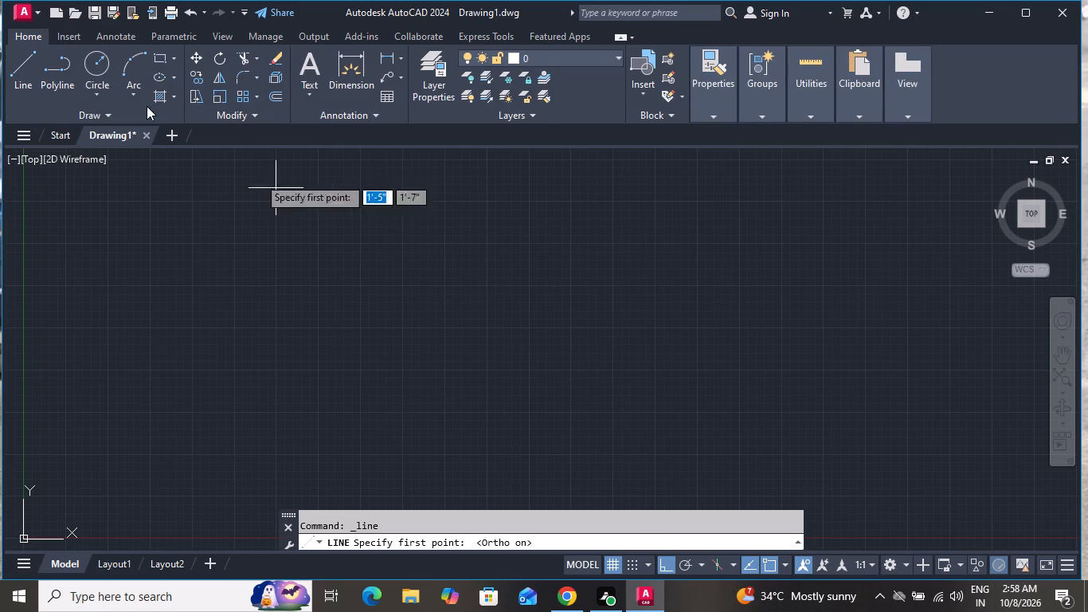
pyautogui.click(17, 67)
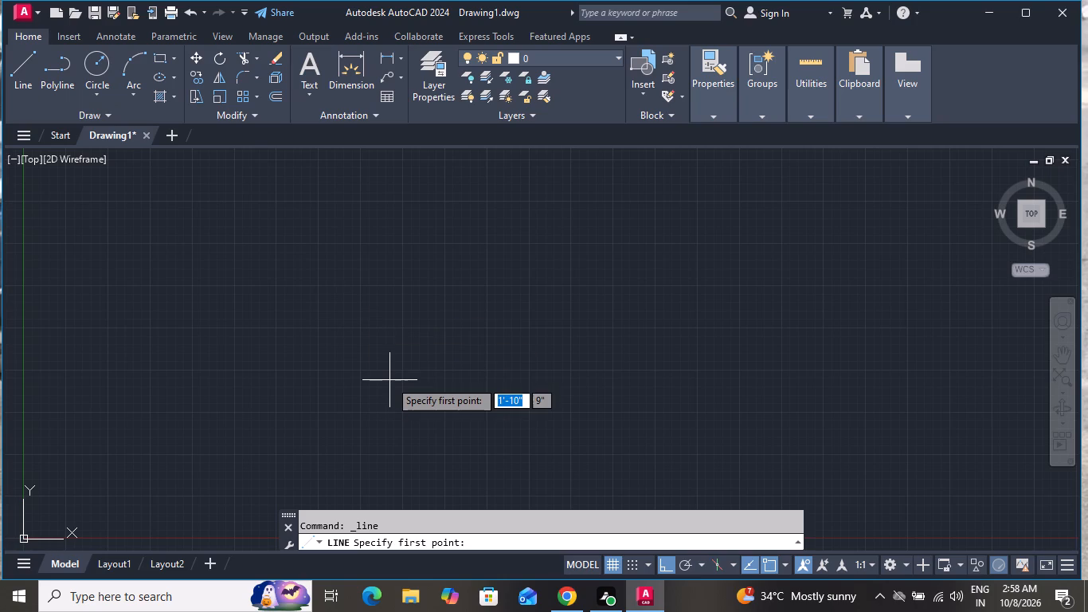
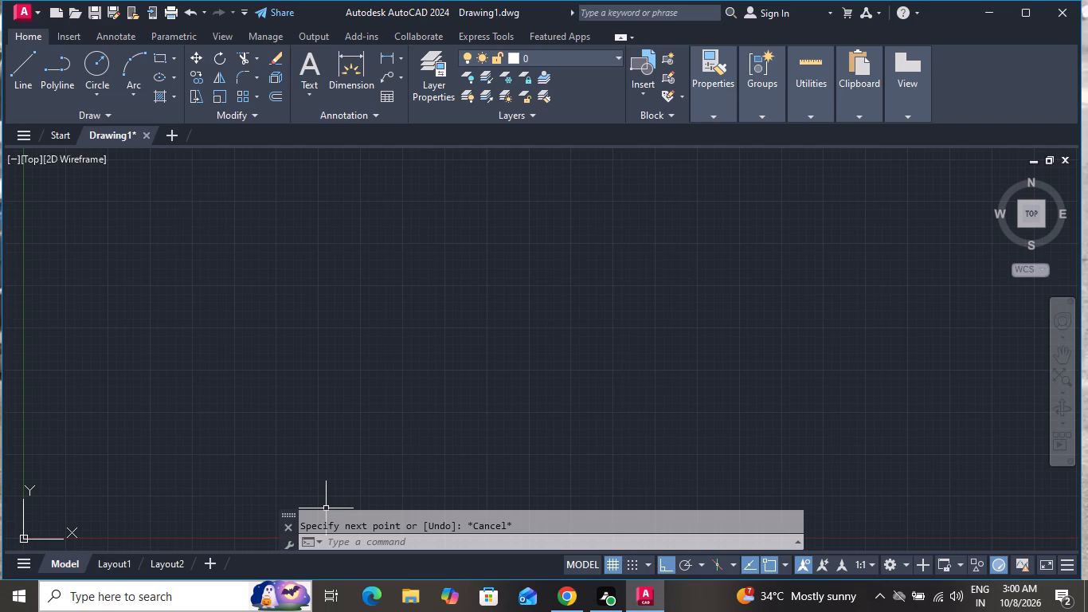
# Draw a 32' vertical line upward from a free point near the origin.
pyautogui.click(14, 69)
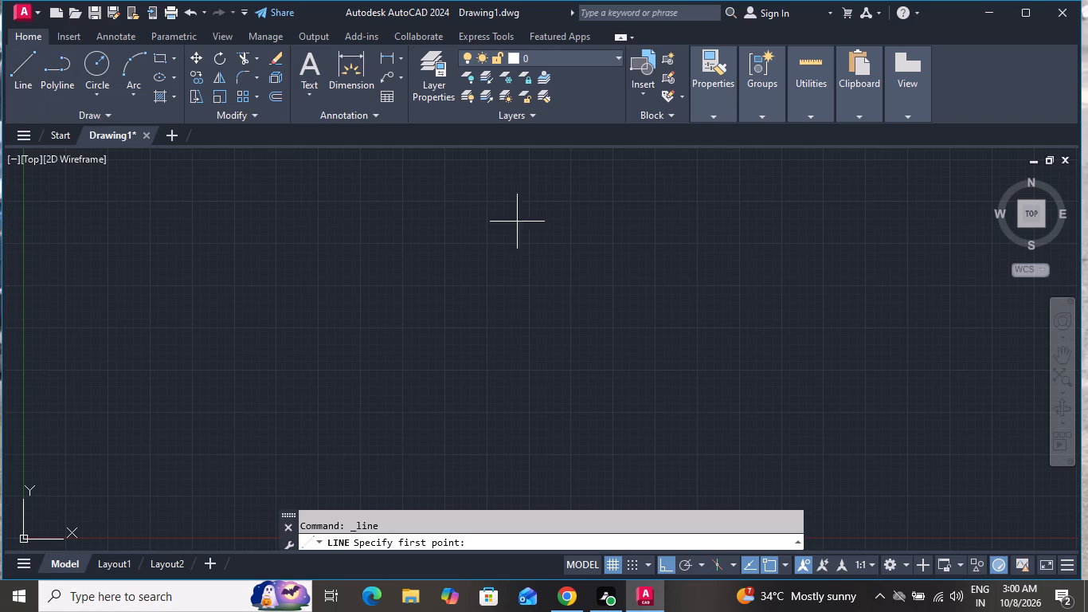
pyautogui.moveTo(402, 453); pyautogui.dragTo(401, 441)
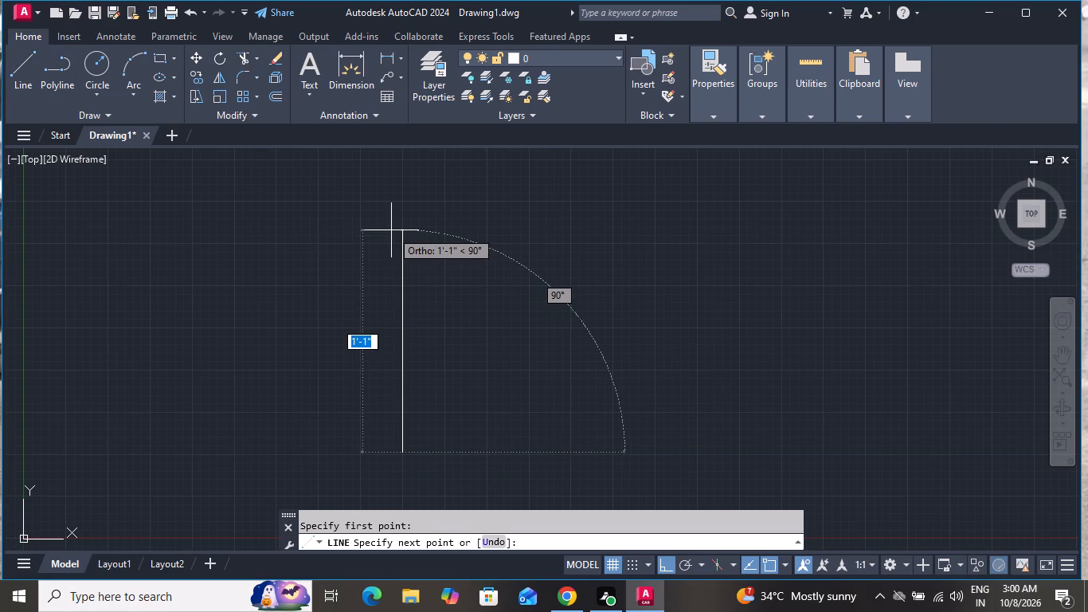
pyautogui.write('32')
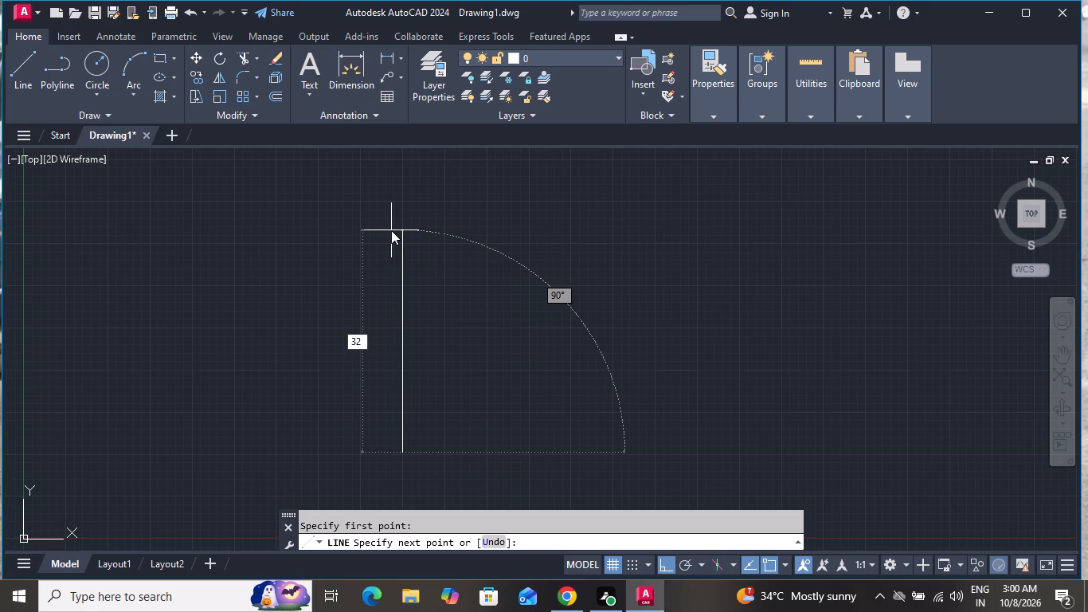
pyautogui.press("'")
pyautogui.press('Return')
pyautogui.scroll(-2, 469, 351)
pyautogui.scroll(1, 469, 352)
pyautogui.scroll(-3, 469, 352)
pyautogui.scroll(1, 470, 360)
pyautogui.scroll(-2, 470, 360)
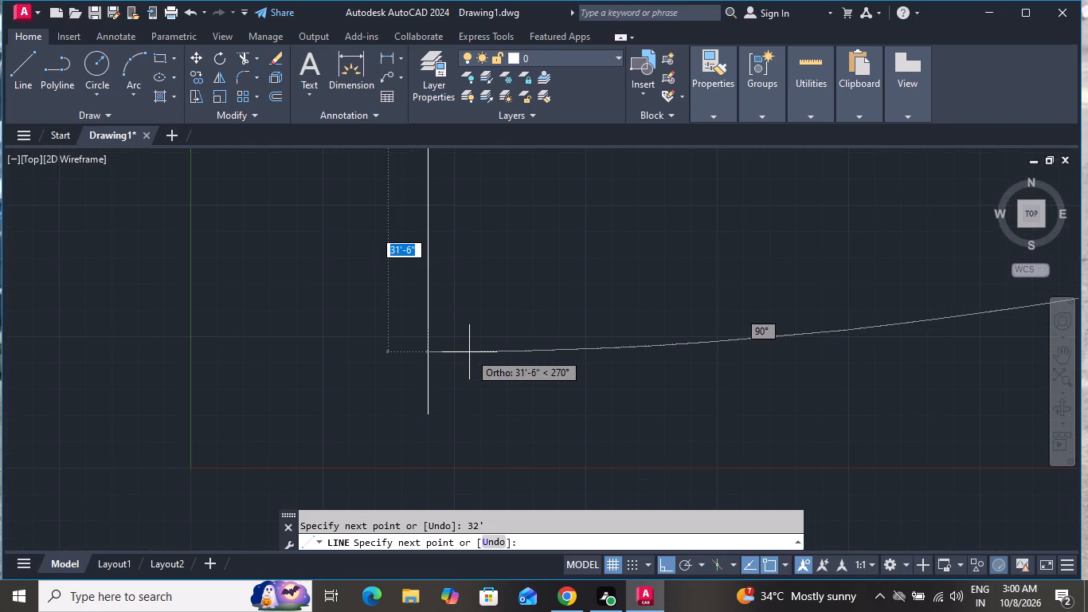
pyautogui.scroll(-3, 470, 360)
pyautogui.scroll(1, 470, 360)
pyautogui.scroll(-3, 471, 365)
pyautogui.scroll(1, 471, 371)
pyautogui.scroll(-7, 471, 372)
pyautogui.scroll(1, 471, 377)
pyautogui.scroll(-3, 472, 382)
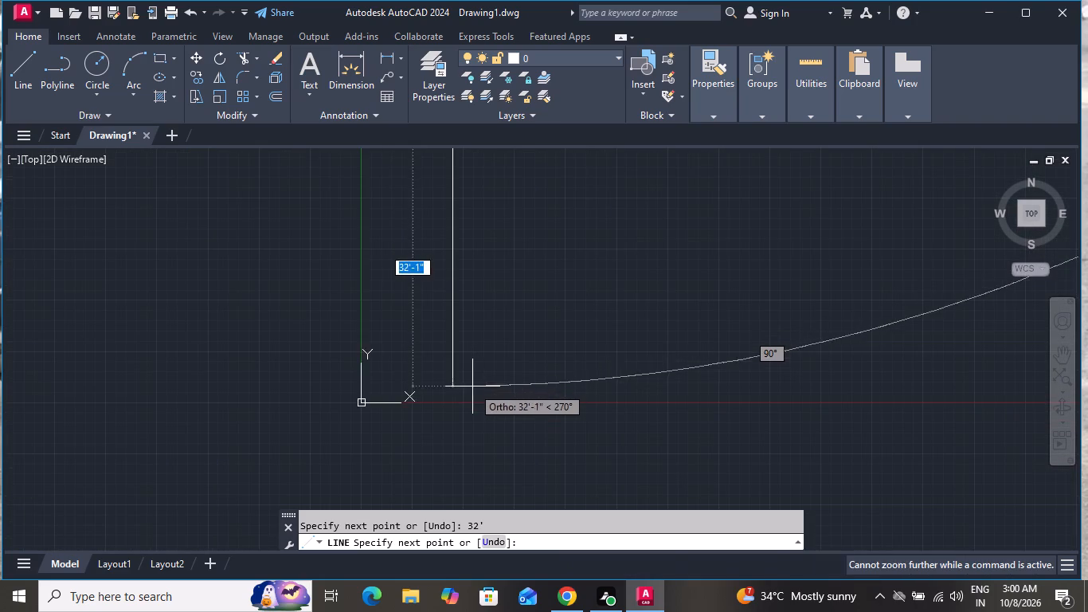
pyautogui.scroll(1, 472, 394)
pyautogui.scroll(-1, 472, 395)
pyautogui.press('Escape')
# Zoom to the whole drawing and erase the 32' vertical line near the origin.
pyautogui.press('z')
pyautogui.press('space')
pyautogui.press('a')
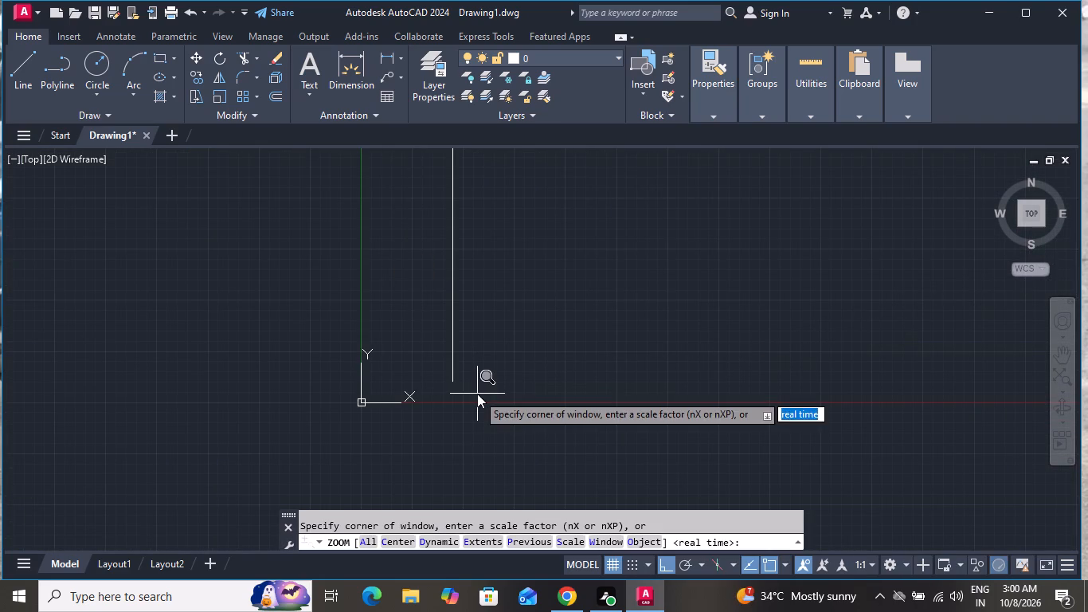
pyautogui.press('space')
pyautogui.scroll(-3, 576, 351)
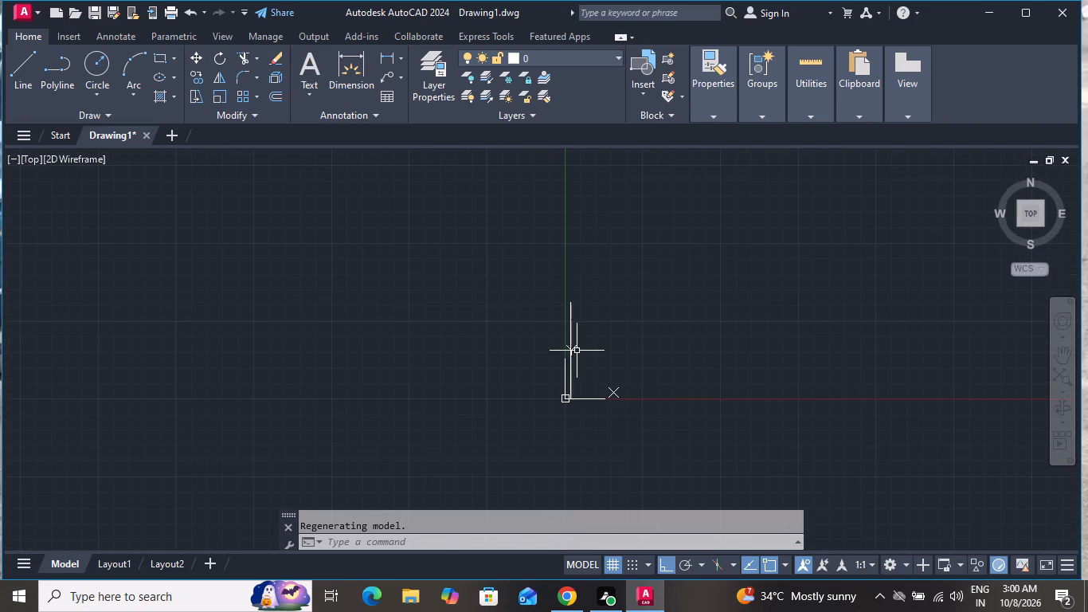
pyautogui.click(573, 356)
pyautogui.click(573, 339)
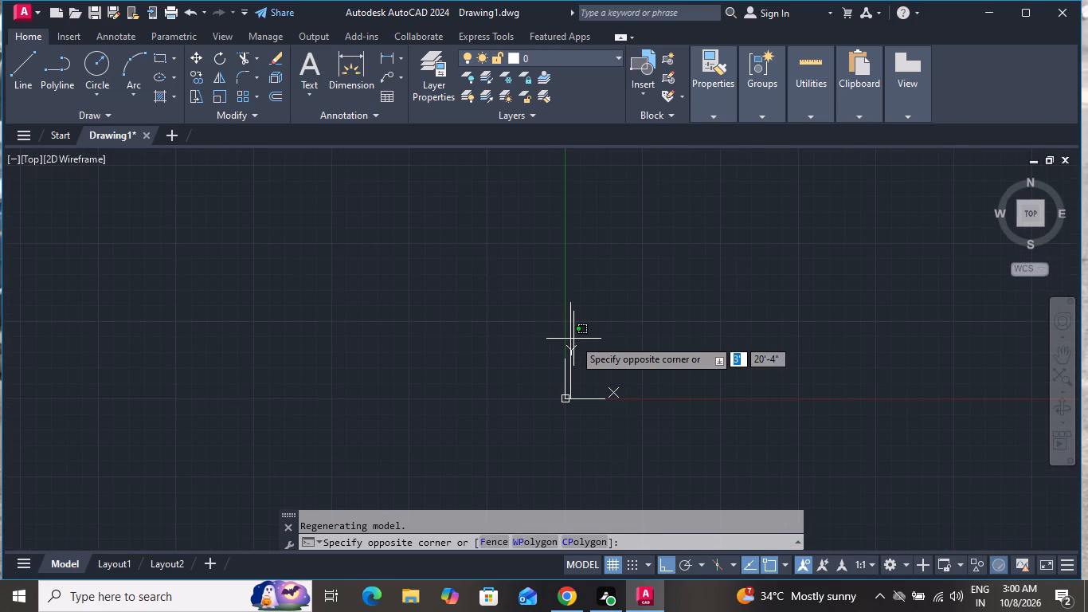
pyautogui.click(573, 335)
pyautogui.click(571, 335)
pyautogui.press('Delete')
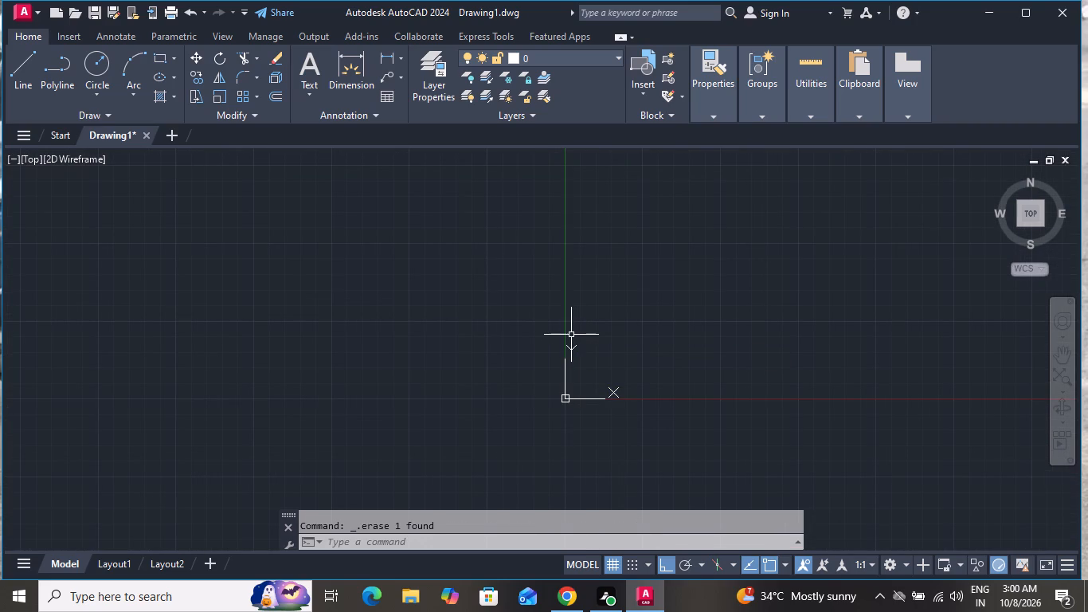
# Draw a 32' vertical line upward in an empty area away from the origin as the outline's left edge.
pyautogui.click(8, 62)
pyautogui.scroll(-3, 627, 300)
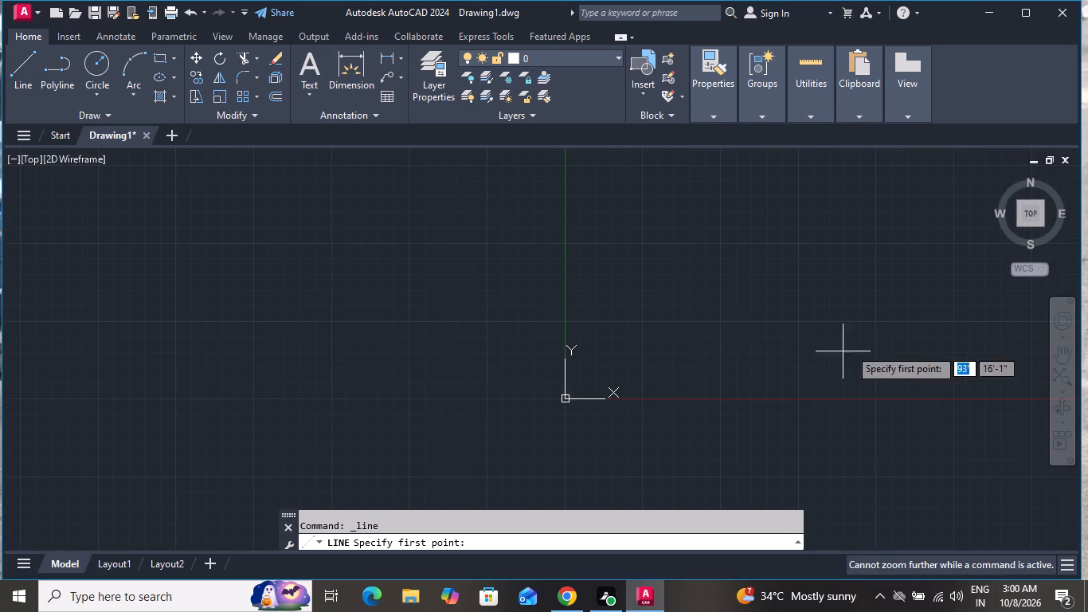
pyautogui.scroll(1, 880, 338)
pyautogui.scroll(-1, 880, 341)
pyautogui.moveTo(848, 377); pyautogui.dragTo(785, 414, button='middle')
pyautogui.scroll(-1, 697, 473)
pyautogui.scroll(-1, 1016, 410)
pyautogui.scroll(1, 1016, 410)
pyautogui.scroll(-3, 1016, 410)
pyautogui.scroll(1, 1010, 418)
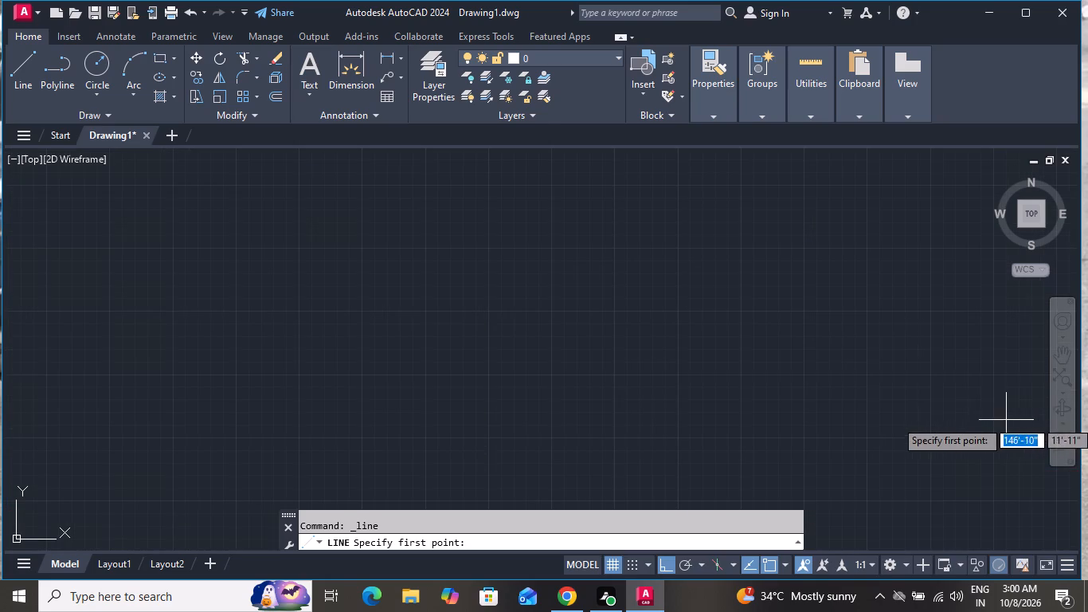
pyautogui.click(366, 376)
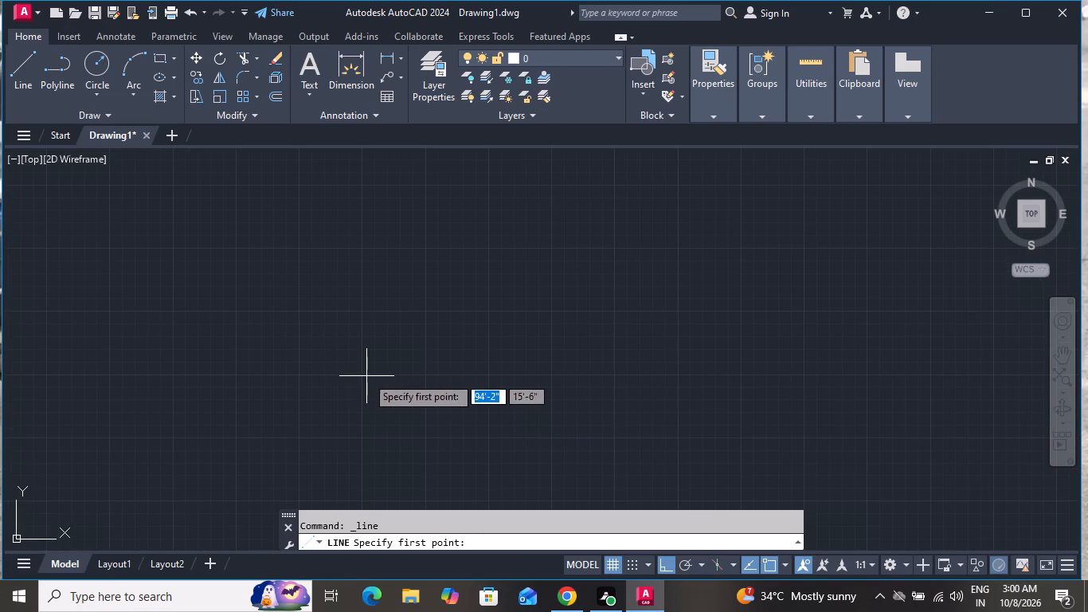
pyautogui.scroll(-8, 356, 175)
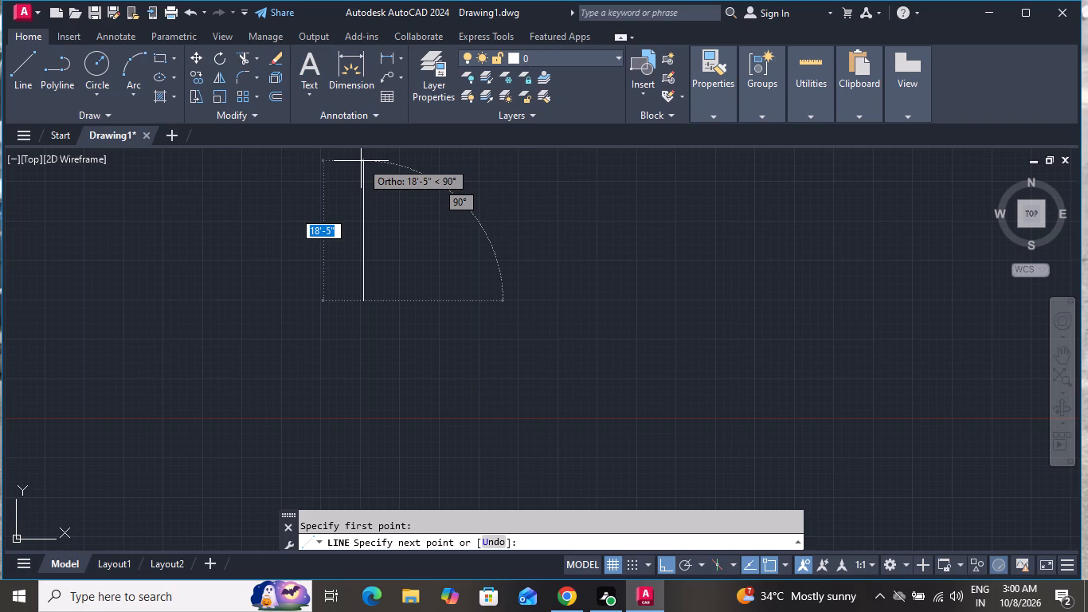
pyautogui.scroll(-6, 390, 289)
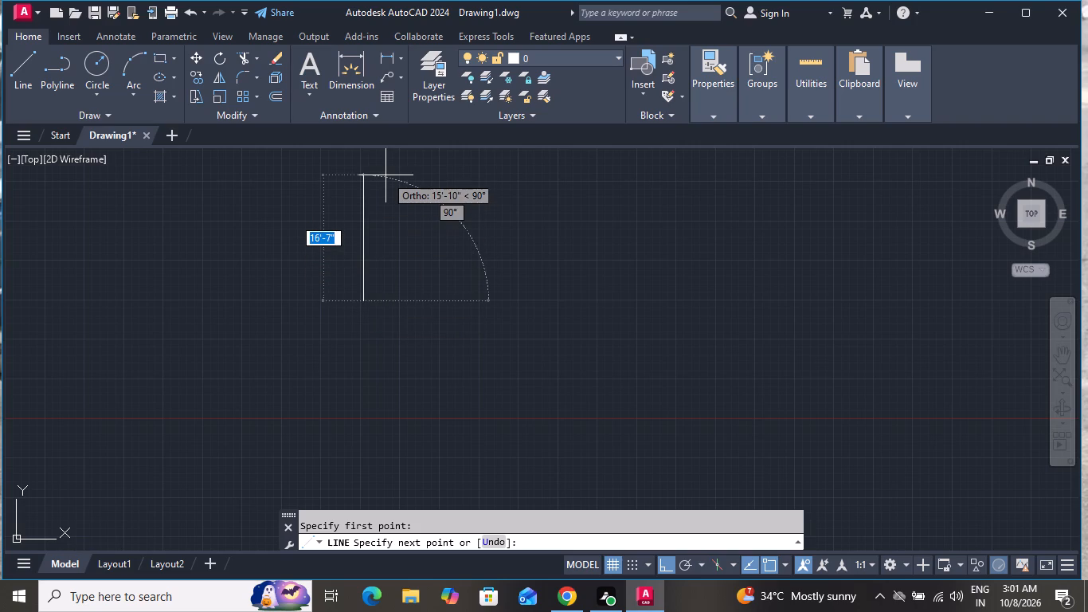
pyautogui.write('32')
pyautogui.press("'")
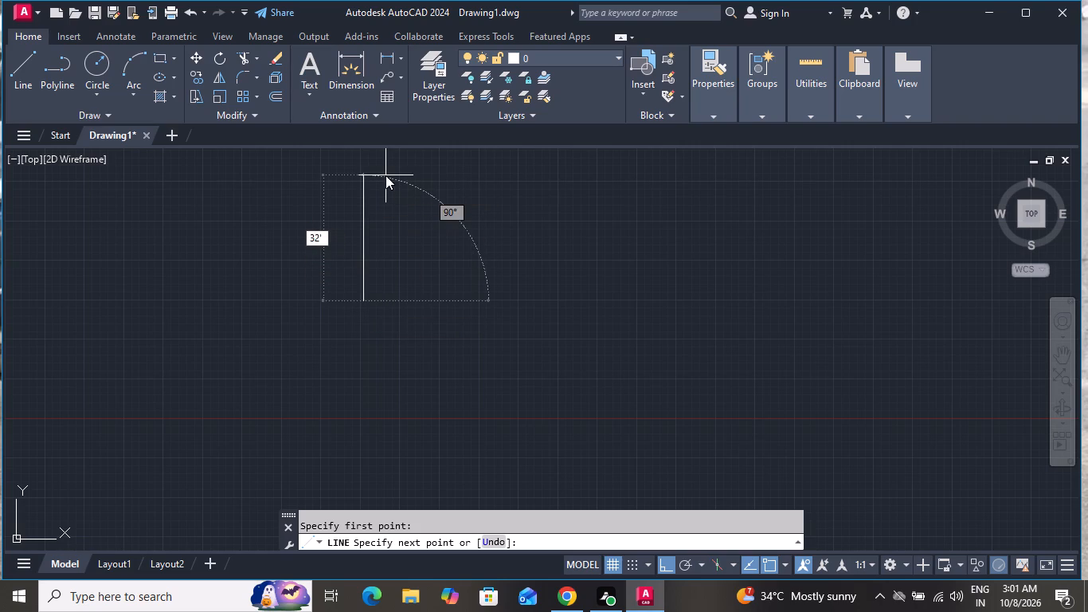
pyautogui.press('Return')
# Continue the outline with a 32'6" top edge and a 32' right edge downward, and close the bottom edge at the starting corner.
pyautogui.scroll(-1, 402, 362)
pyautogui.scroll(1, 404, 374)
pyautogui.scroll(-5, 404, 375)
pyautogui.scroll(1, 404, 375)
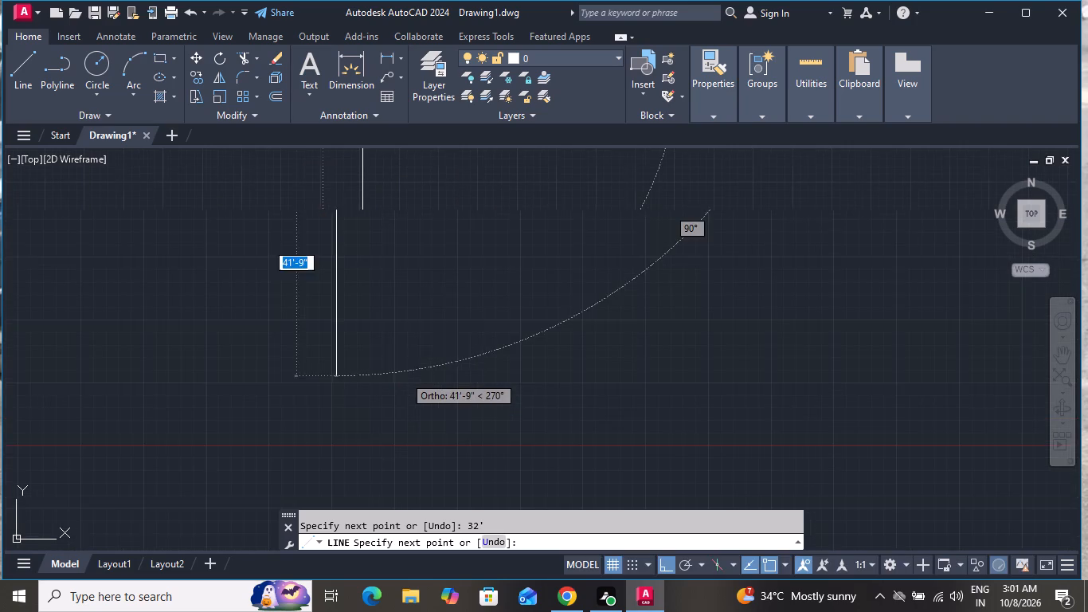
pyautogui.scroll(-3, 406, 344)
pyautogui.scroll(1, 410, 343)
pyautogui.scroll(-1, 410, 343)
pyautogui.scroll(1, 424, 337)
pyautogui.scroll(-3, 424, 337)
pyautogui.scroll(1, 424, 338)
pyautogui.scroll(-3, 424, 338)
pyautogui.scroll(1, 427, 343)
pyautogui.scroll(-5, 427, 343)
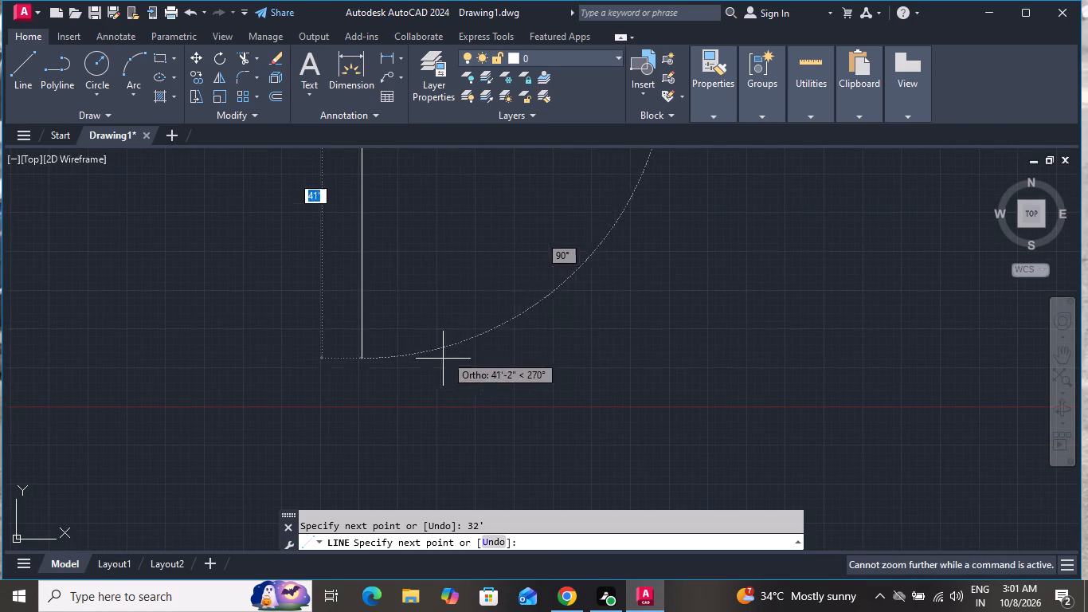
pyautogui.scroll(-4, 520, 310)
pyautogui.scroll(1, 745, 337)
pyautogui.scroll(-3, 745, 338)
pyautogui.scroll(-2, 620, 437)
pyautogui.scroll(1, 620, 437)
pyautogui.scroll(-3, 620, 437)
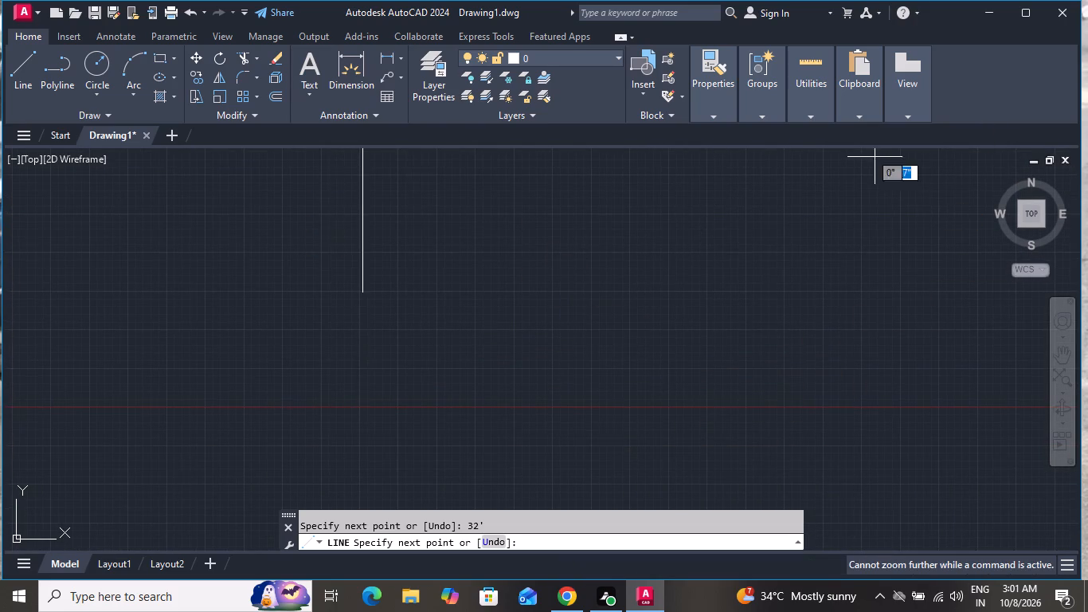
pyautogui.scroll(4, 469, 173)
pyautogui.scroll(-4, 485, 327)
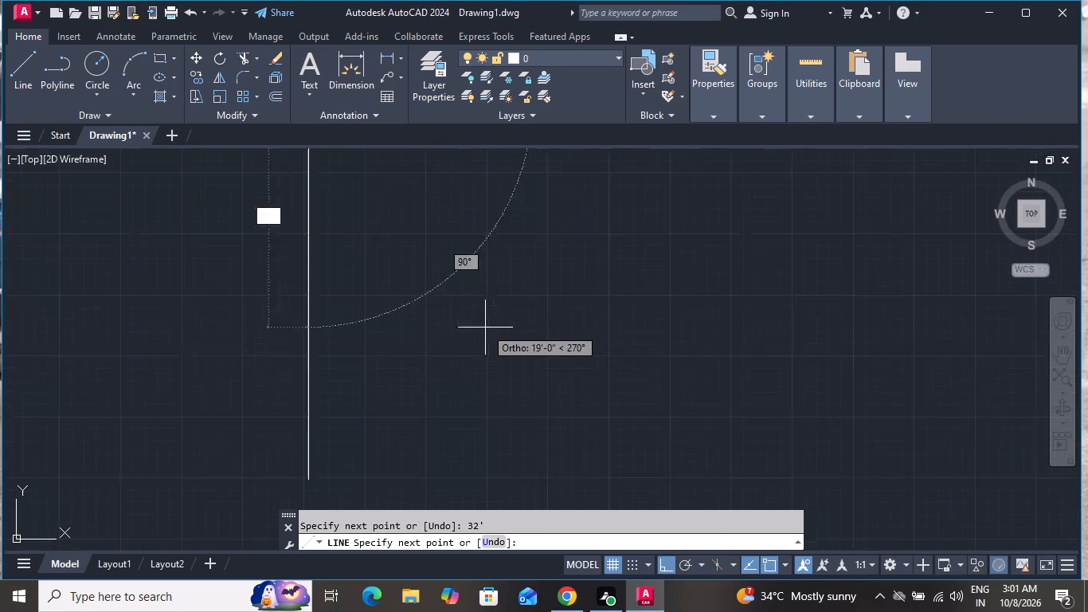
pyautogui.scroll(-5, 491, 341)
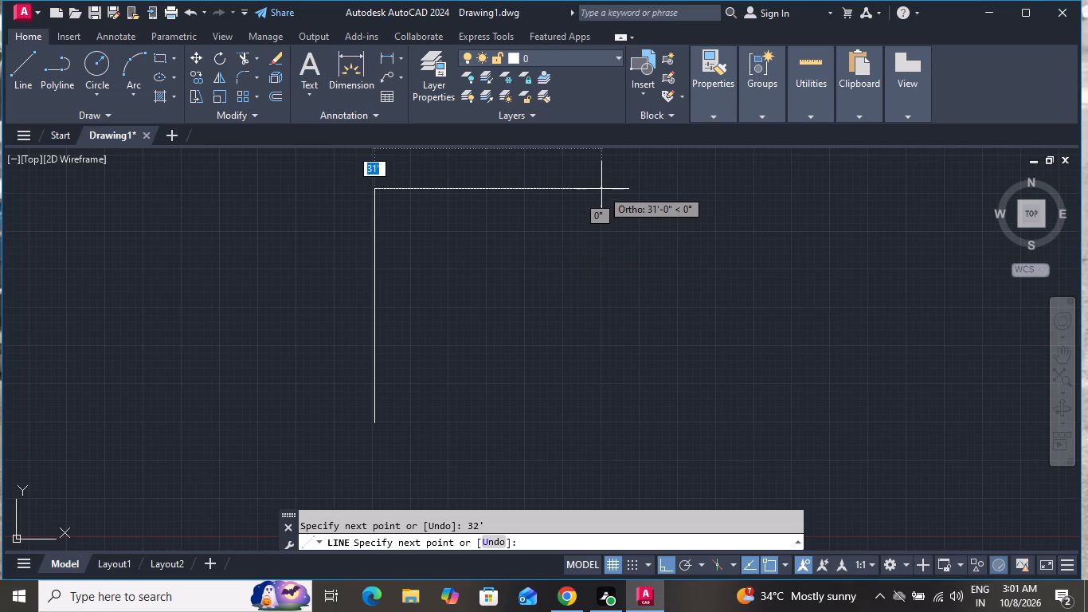
pyautogui.write("32'")
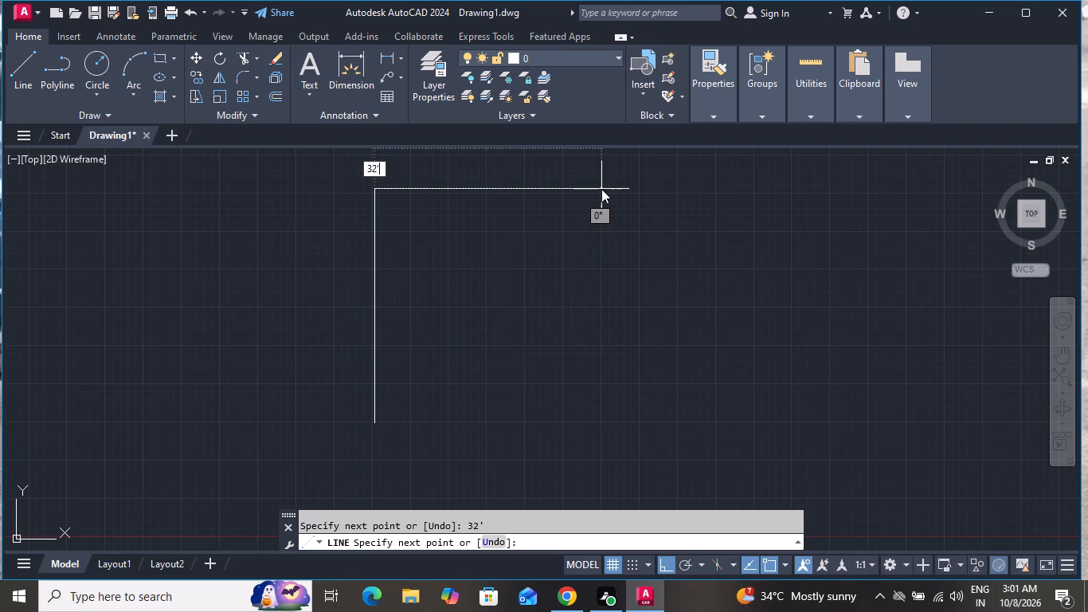
pyautogui.write('6"')
pyautogui.press('Return')
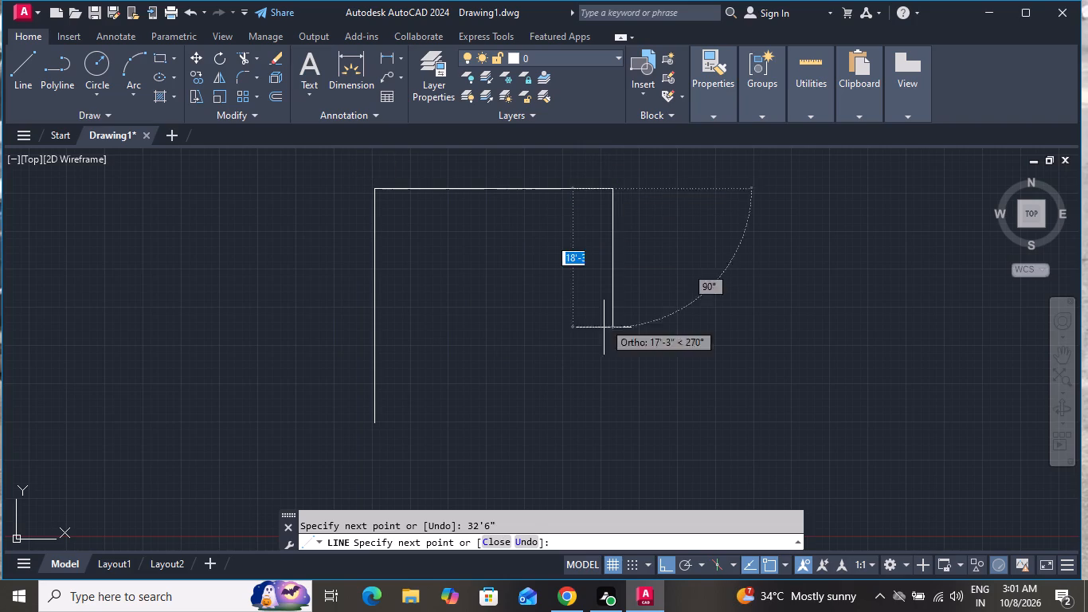
pyautogui.write('32')
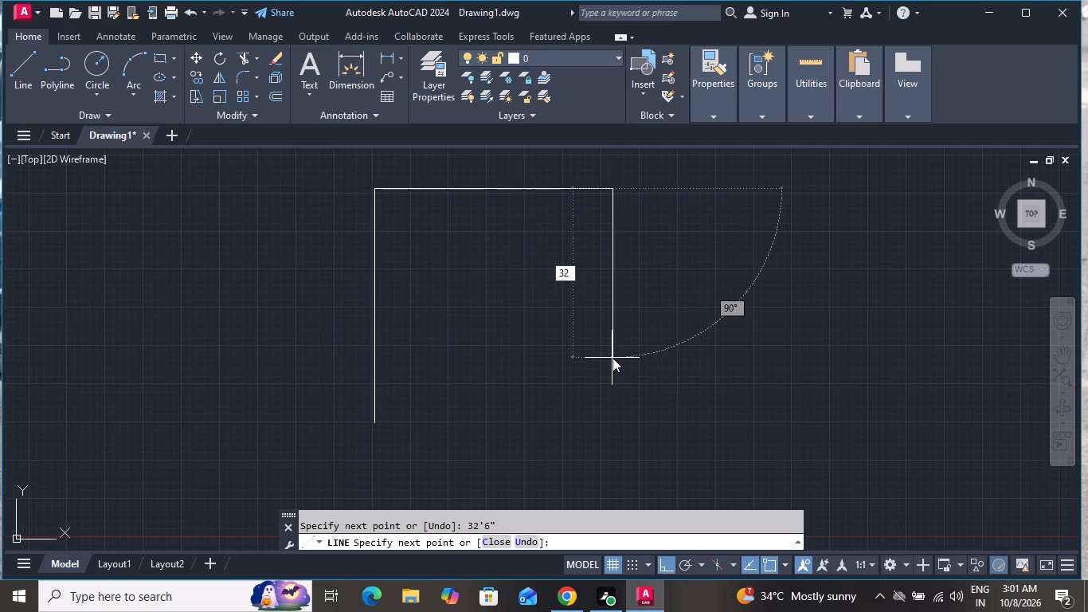
pyautogui.press("'")
pyautogui.press('Return')
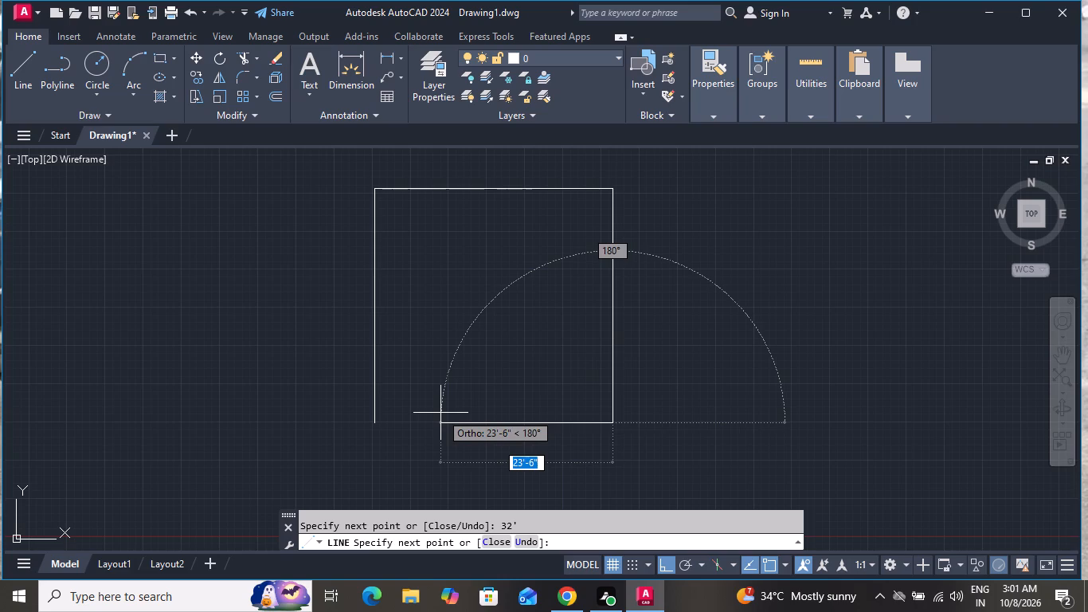
pyautogui.click(381, 423)
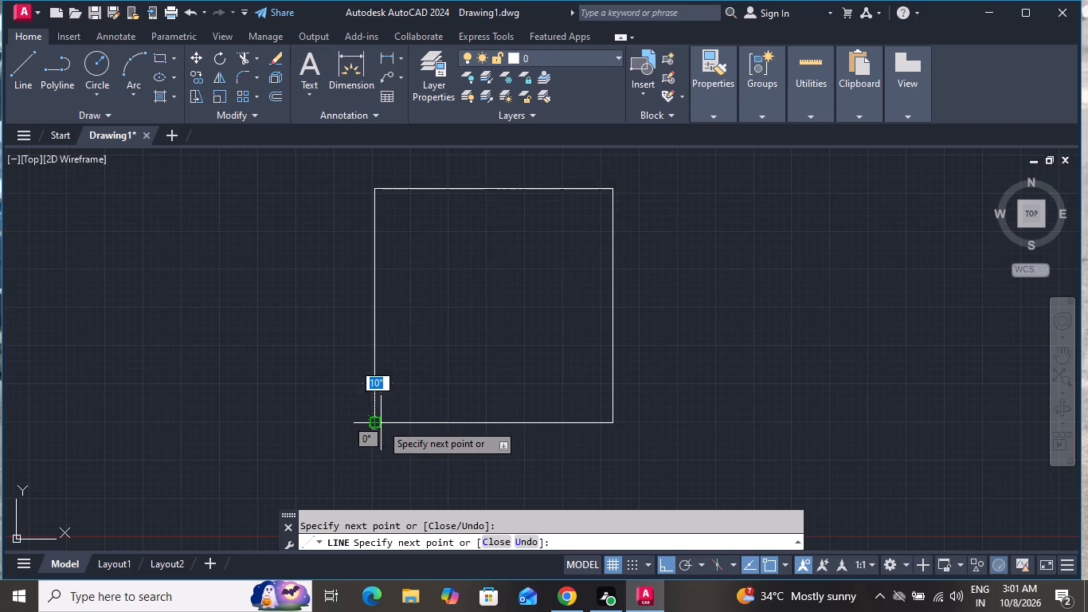
pyautogui.click(267, 457)
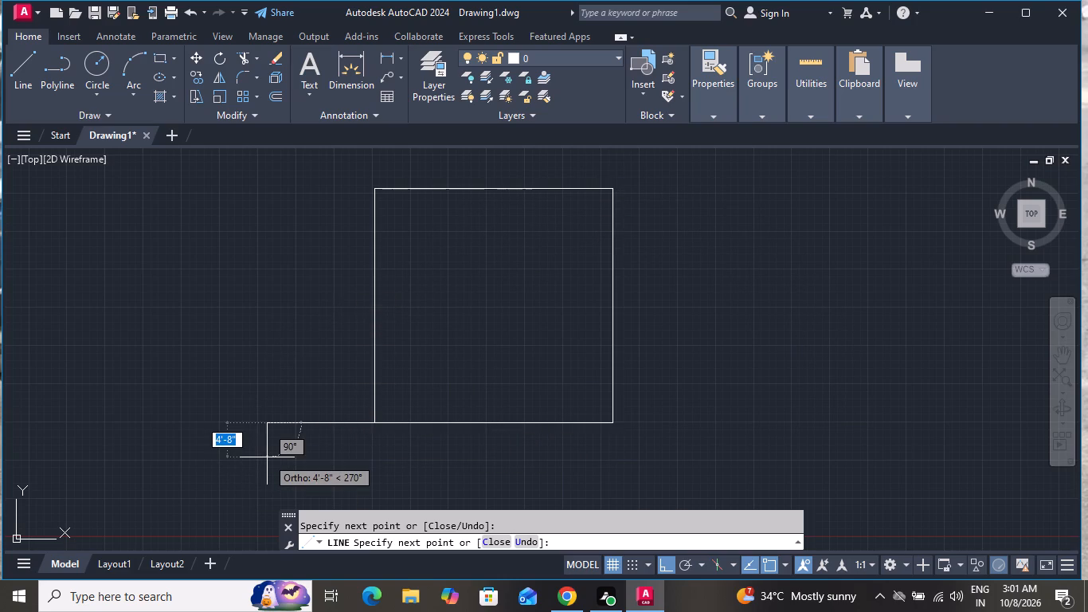
pyautogui.rightClick(267, 457)
pyautogui.click(357, 296)
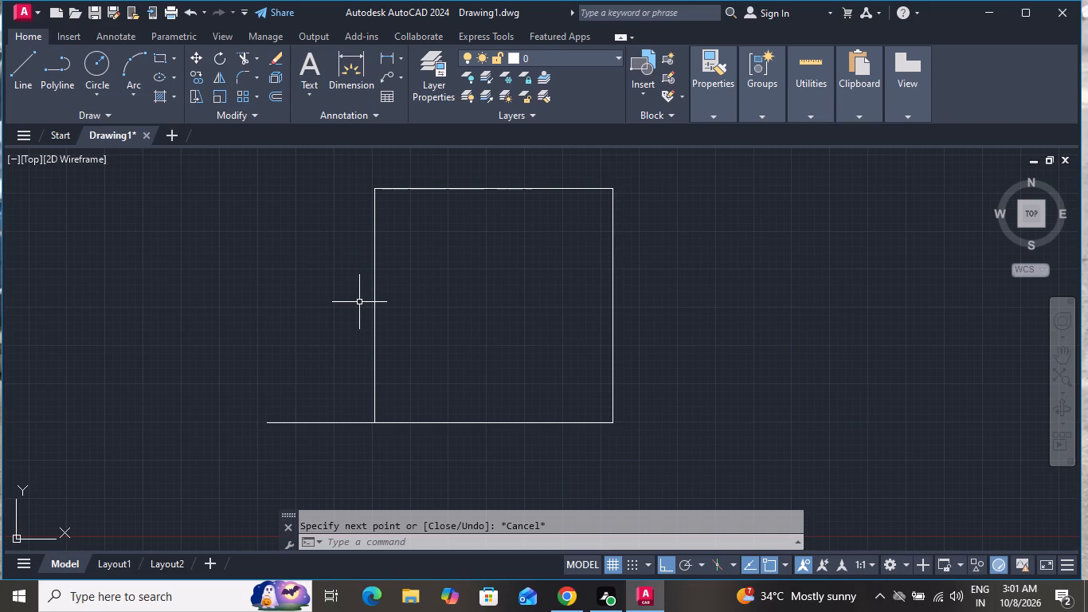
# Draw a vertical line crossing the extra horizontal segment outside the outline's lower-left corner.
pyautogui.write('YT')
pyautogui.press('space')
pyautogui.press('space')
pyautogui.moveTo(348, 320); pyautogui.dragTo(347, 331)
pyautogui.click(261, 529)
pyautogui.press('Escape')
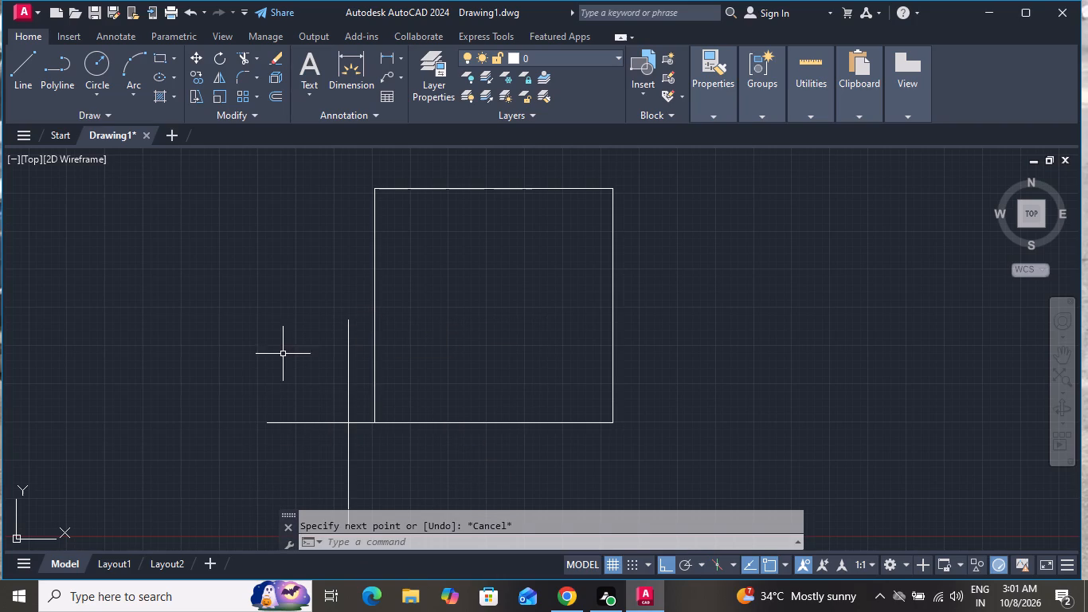
# Trim away the extra horizontal and vertical segments outside the outline's lower-left corner, leaving only the closed rectangle.
pyautogui.write('TR')
pyautogui.press('space')
pyautogui.press('space')
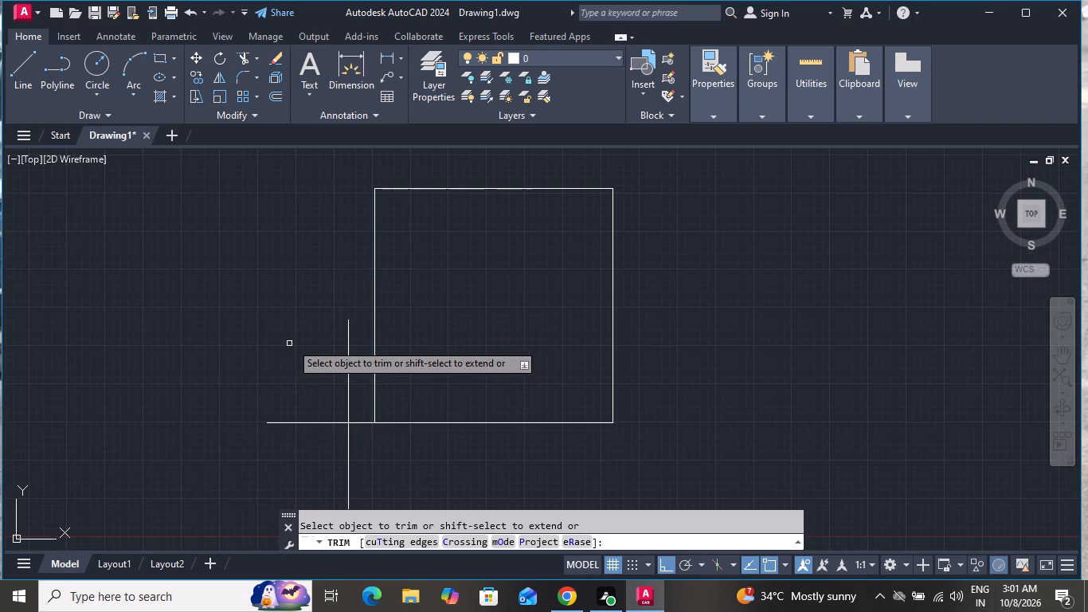
pyautogui.click(303, 337)
pyautogui.click(369, 470)
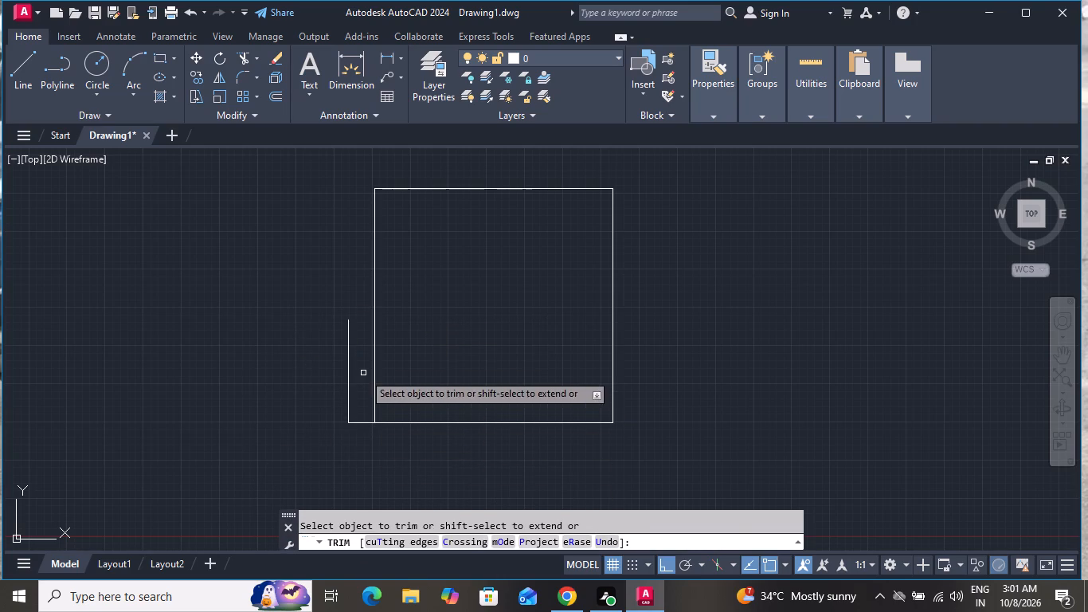
pyautogui.click(363, 373)
pyautogui.click(337, 455)
pyautogui.click(312, 386)
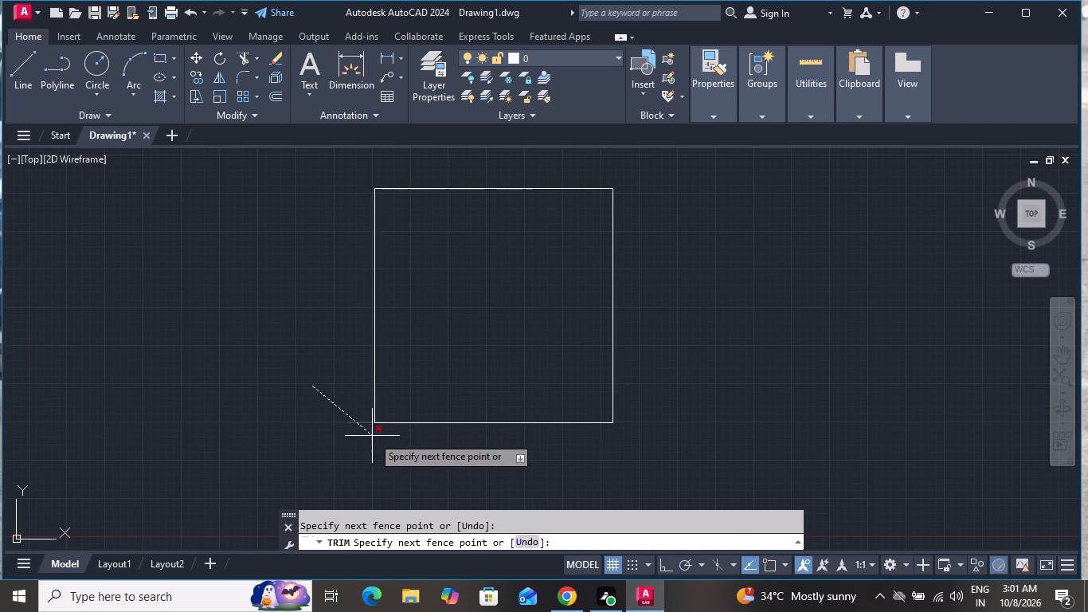
pyautogui.click(372, 436)
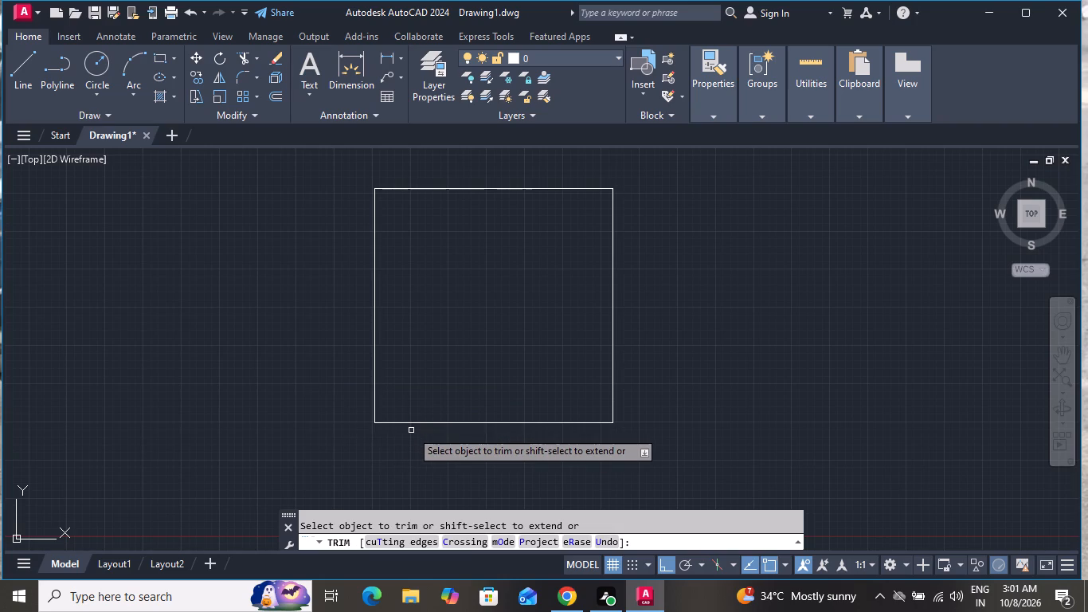
pyautogui.rightClick(411, 430)
pyautogui.click(504, 232)
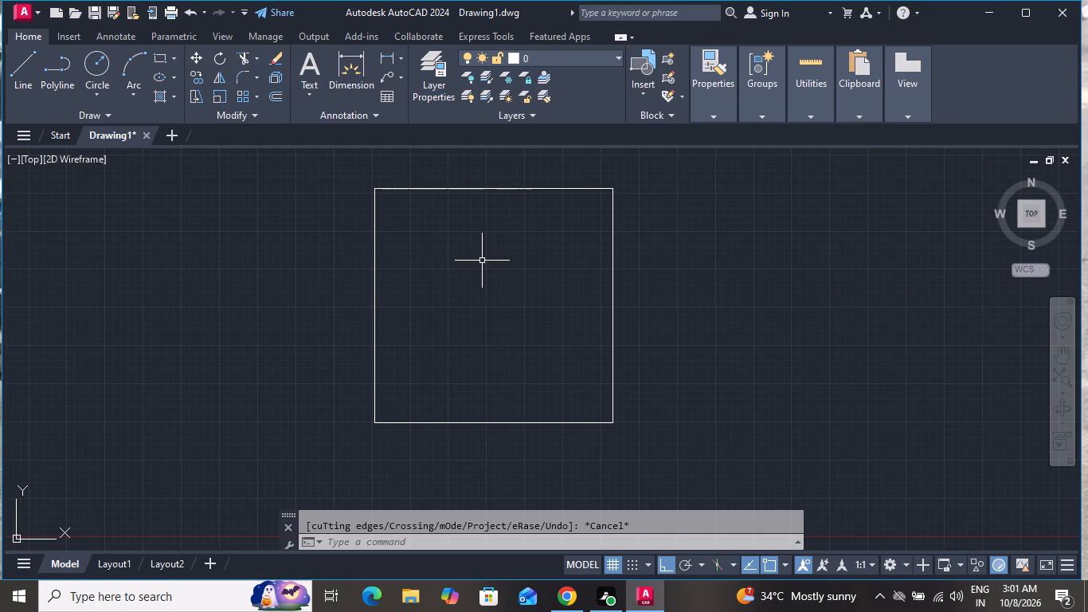
# Offset all four edges of the rectangular outline 9" inward to form the inner wall lines.
pyautogui.write('O')
pyautogui.press('space')
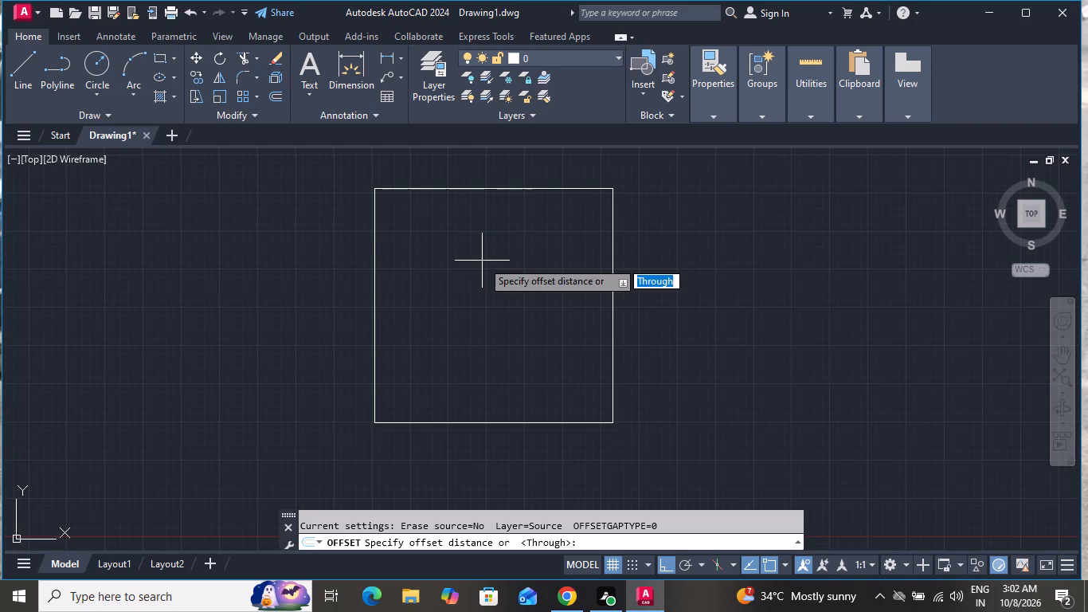
pyautogui.press('9')
pyautogui.hotkey('shift', '"')
pyautogui.press('Return')
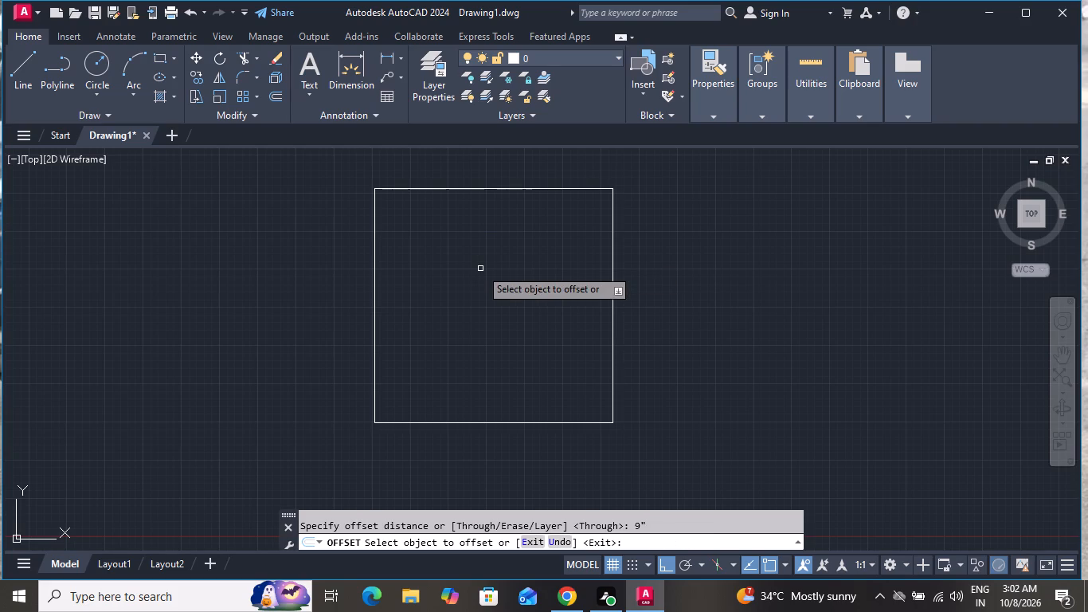
pyautogui.click(539, 188)
pyautogui.click(551, 278)
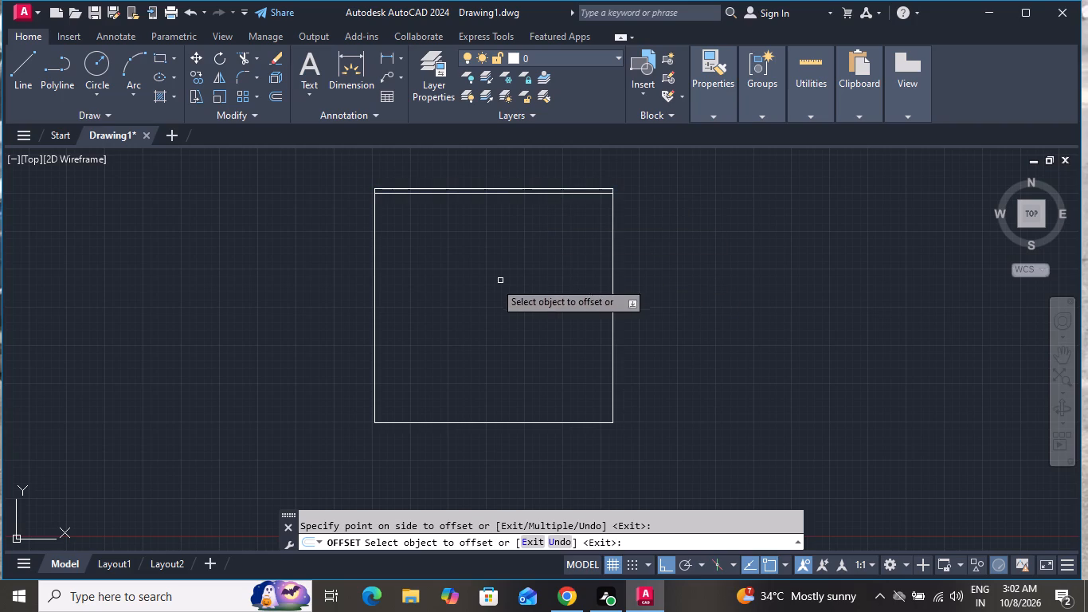
pyautogui.click(374, 292)
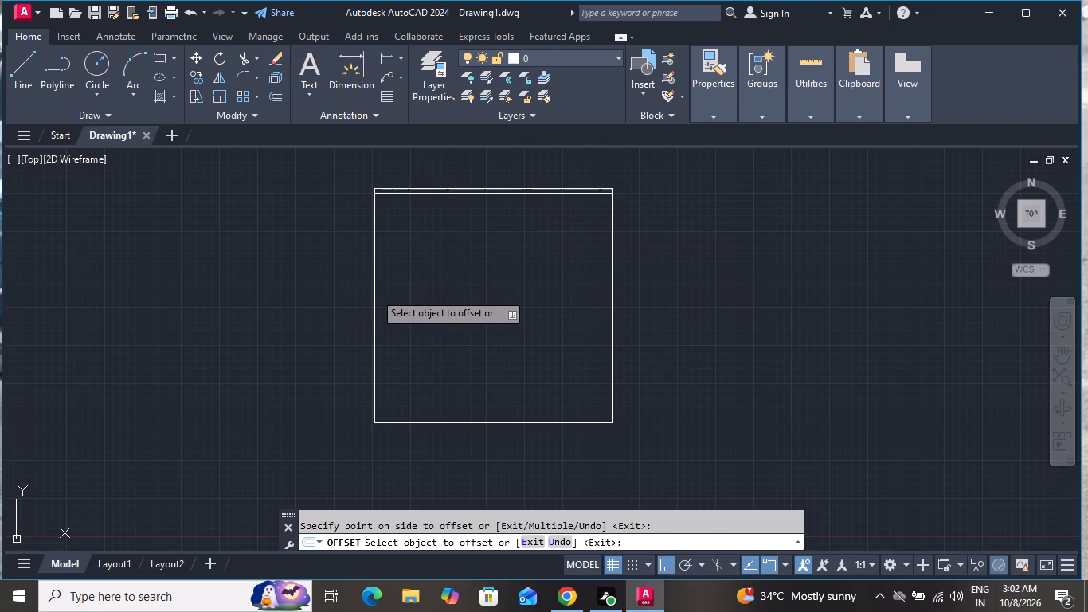
pyautogui.click(451, 304)
pyautogui.click(436, 425)
pyautogui.click(452, 357)
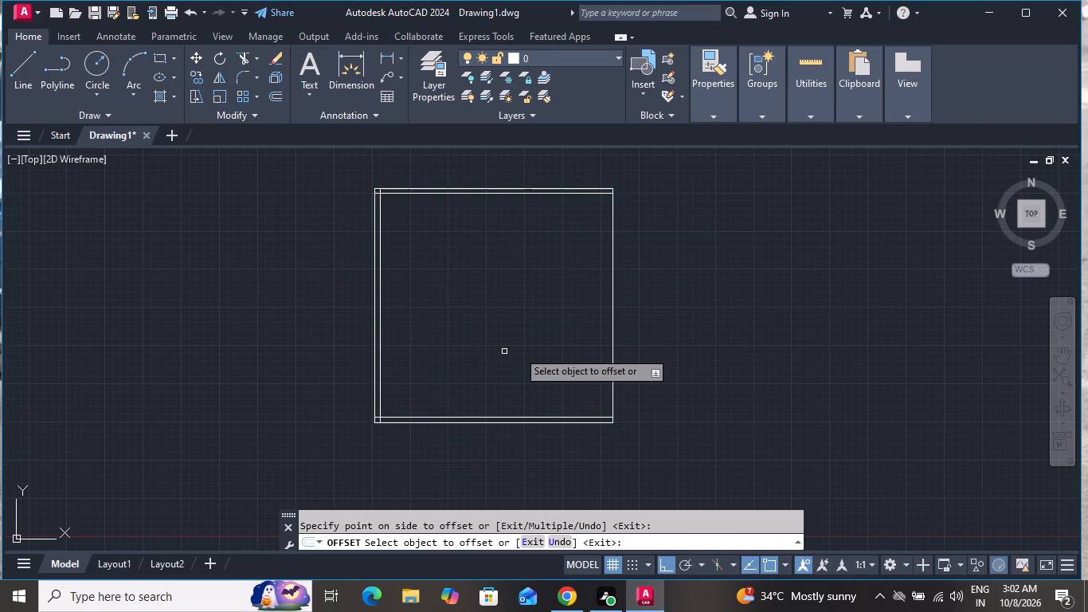
pyautogui.click(611, 351)
pyautogui.click(555, 351)
pyautogui.rightClick(595, 325)
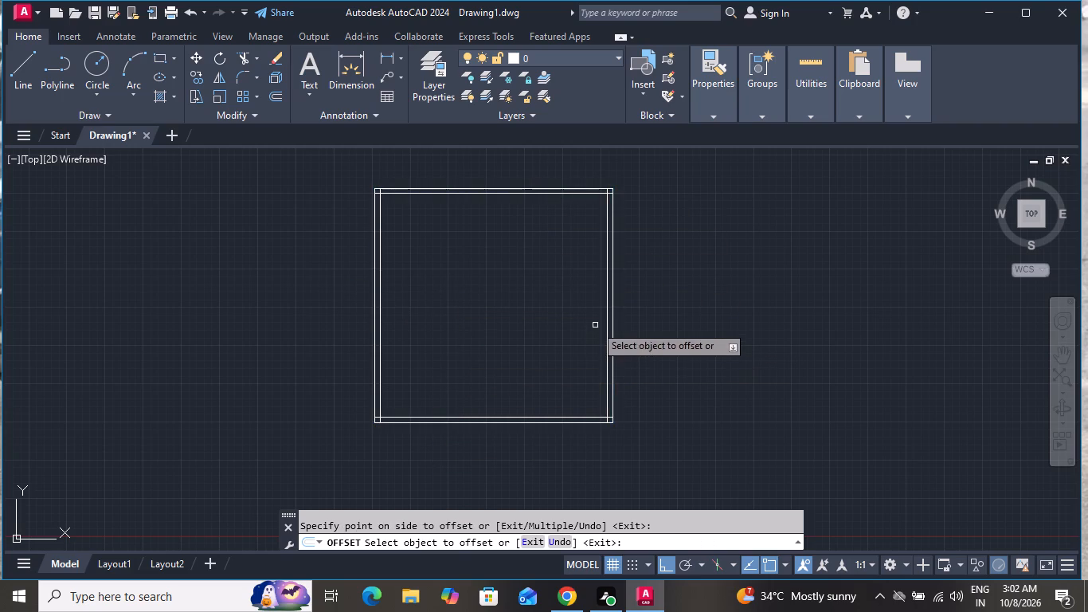
pyautogui.click(609, 353)
# Trim the overlapping ends of the inner wall lines at the outline's upper-left corner.
pyautogui.click(233, 54)
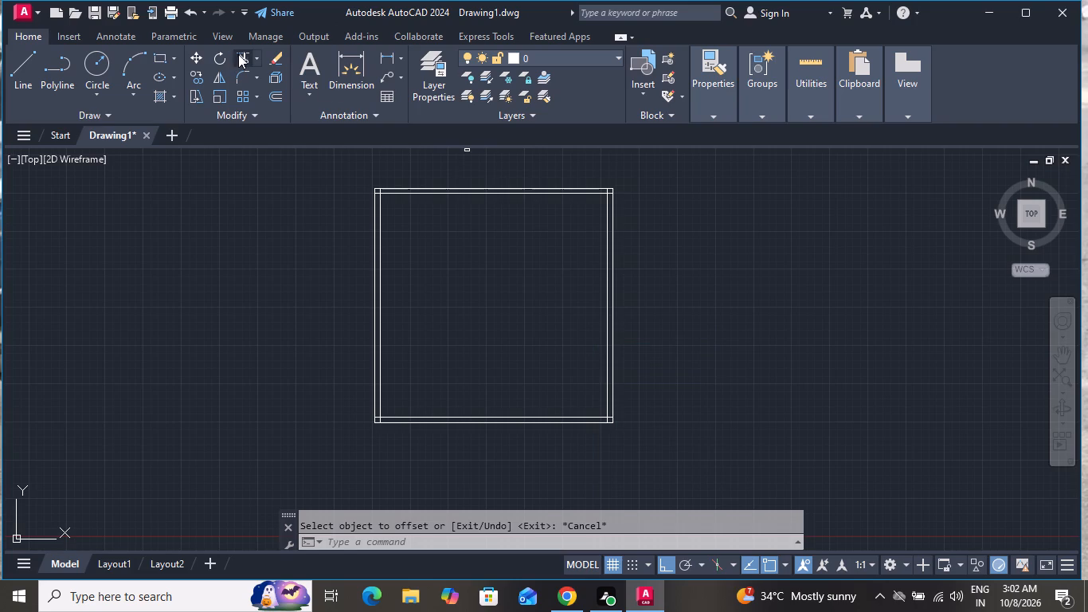
pyautogui.scroll(4, 371, 211)
pyautogui.scroll(-3, 388, 238)
pyautogui.scroll(-1, 394, 347)
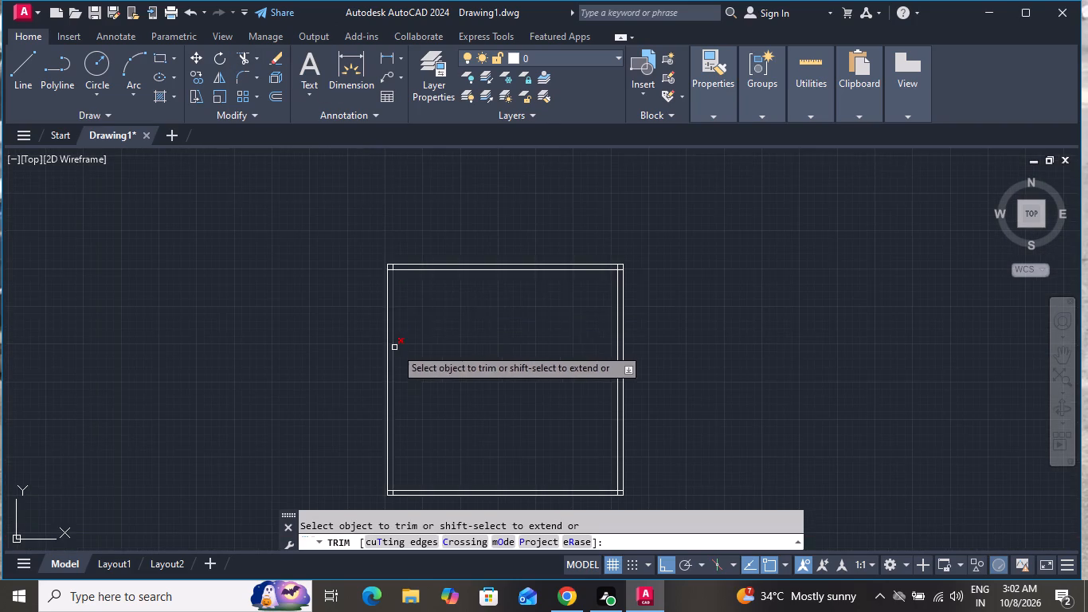
pyautogui.scroll(1, 401, 257)
pyautogui.scroll(-1, 401, 257)
pyautogui.scroll(4, 370, 279)
pyautogui.scroll(3, 506, 189)
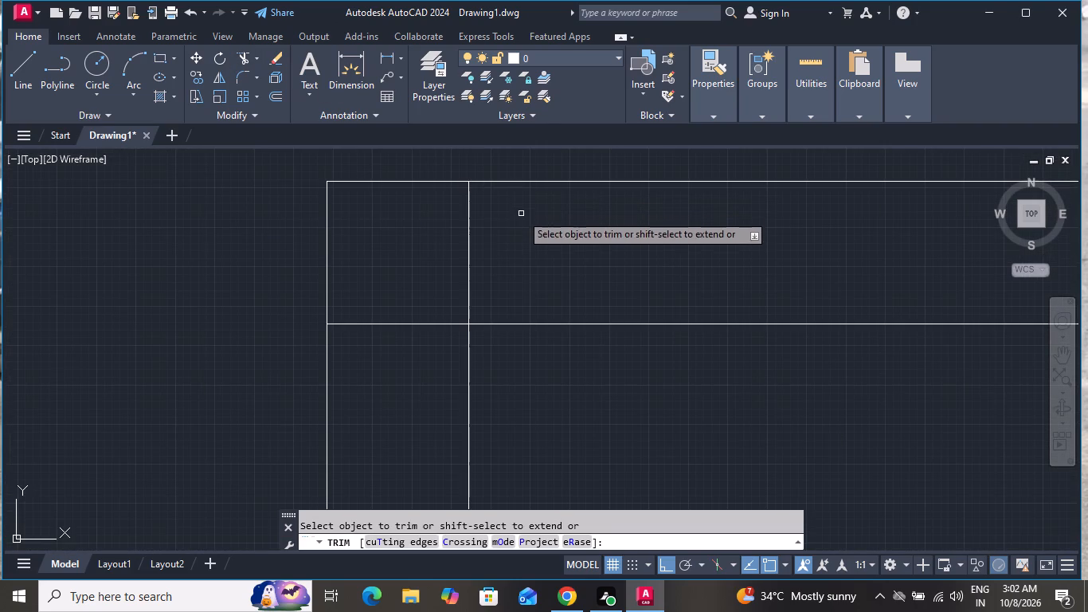
pyautogui.click(521, 214)
pyautogui.click(379, 242)
pyautogui.click(385, 232)
pyautogui.click(372, 444)
# Trim the overlapping ends of the inner wall lines at the outline's upper-right corner.
pyautogui.scroll(-3, 419, 398)
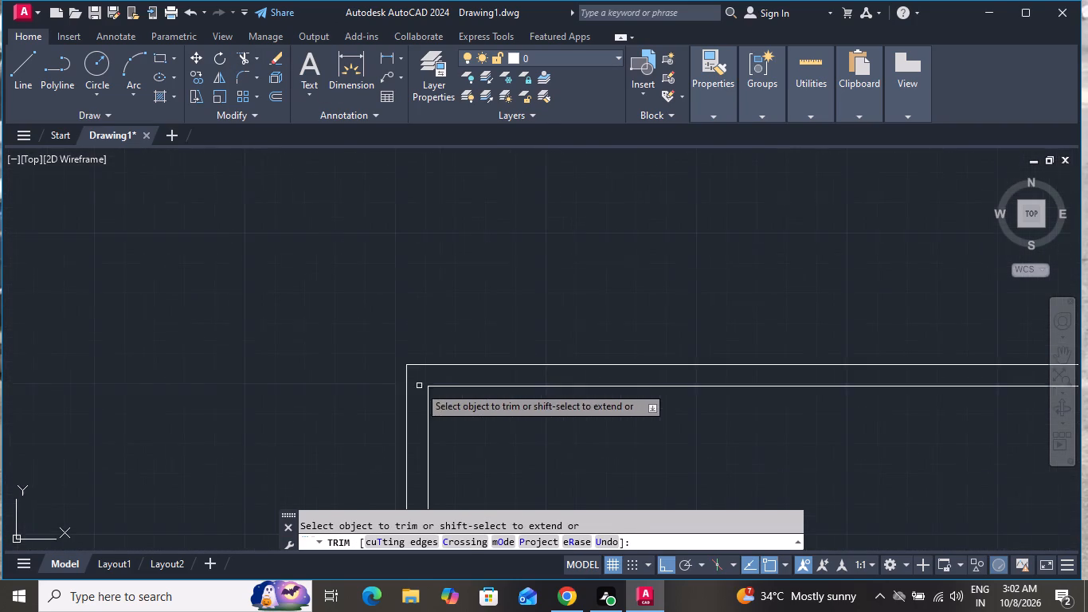
pyautogui.scroll(-4, 419, 386)
pyautogui.scroll(1, 387, 353)
pyautogui.scroll(-2, 389, 355)
pyautogui.scroll(3, 656, 361)
pyautogui.scroll(2, 613, 418)
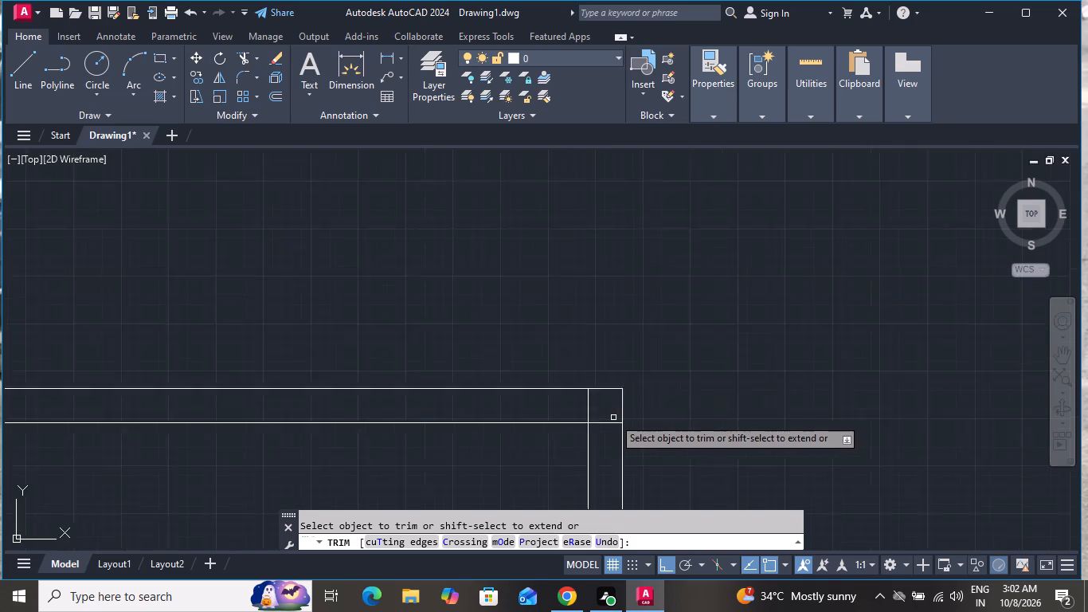
pyautogui.scroll(1, 613, 418)
pyautogui.click(573, 397)
pyautogui.click(495, 390)
pyautogui.click(604, 398)
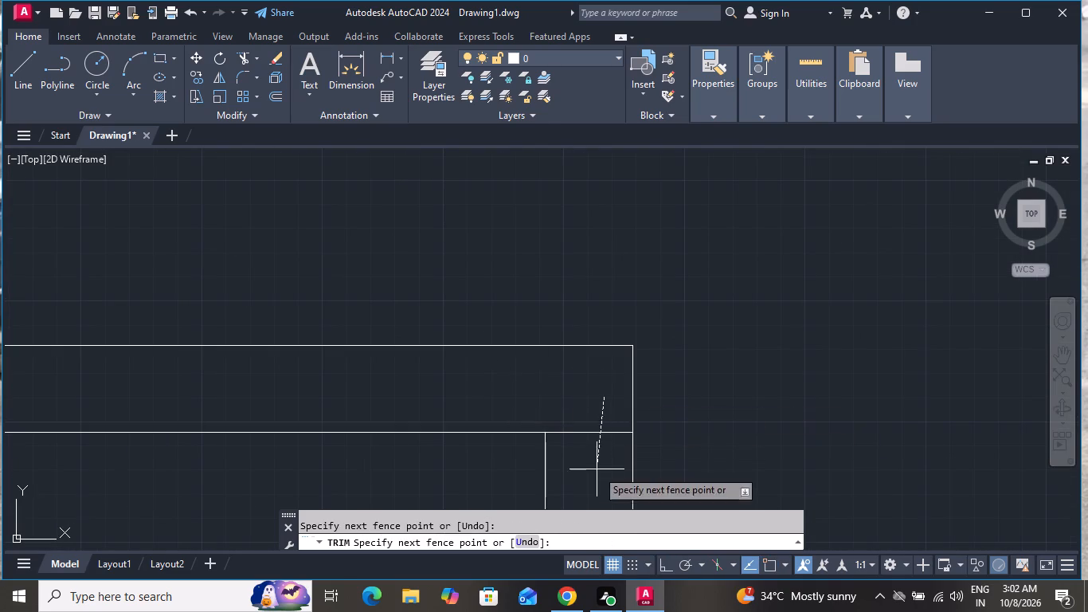
pyautogui.click(594, 493)
# Trim the overlapping ends of the inner wall lines at the outline's lower-left corner.
pyautogui.scroll(-2, 597, 463)
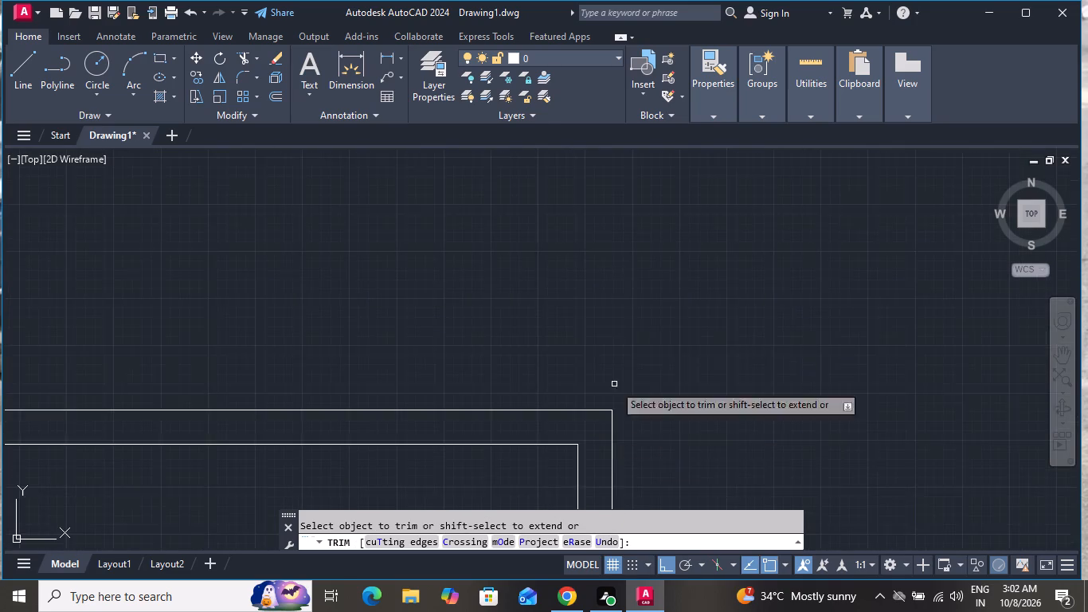
pyautogui.scroll(-18, 611, 326)
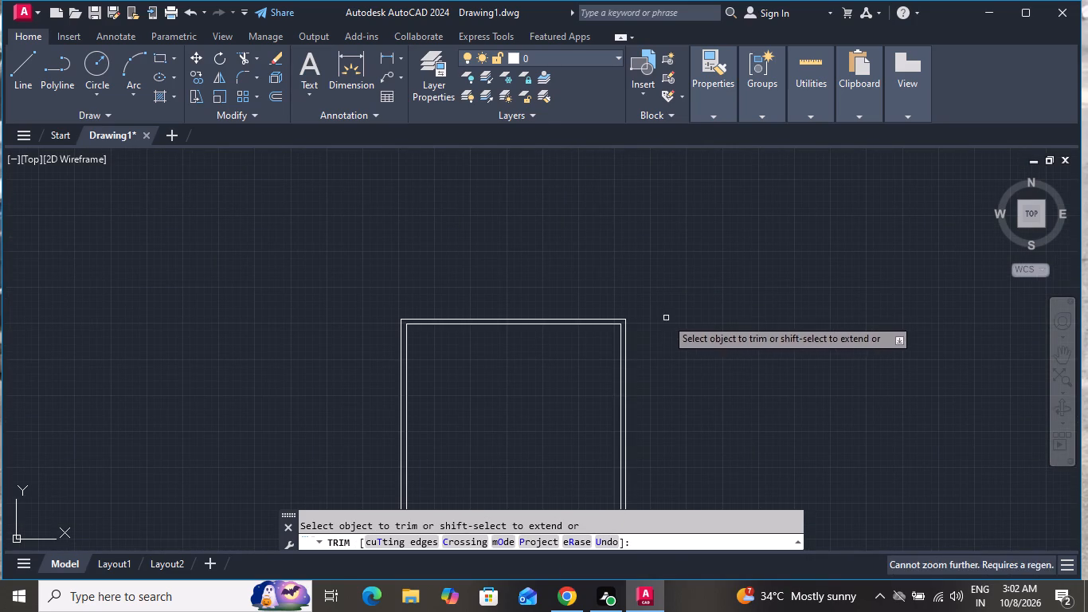
pyautogui.scroll(-4, 666, 318)
pyautogui.scroll(1, 512, 357)
pyautogui.scroll(-4, 512, 358)
pyautogui.scroll(-3, 555, 250)
pyautogui.scroll(1, 555, 250)
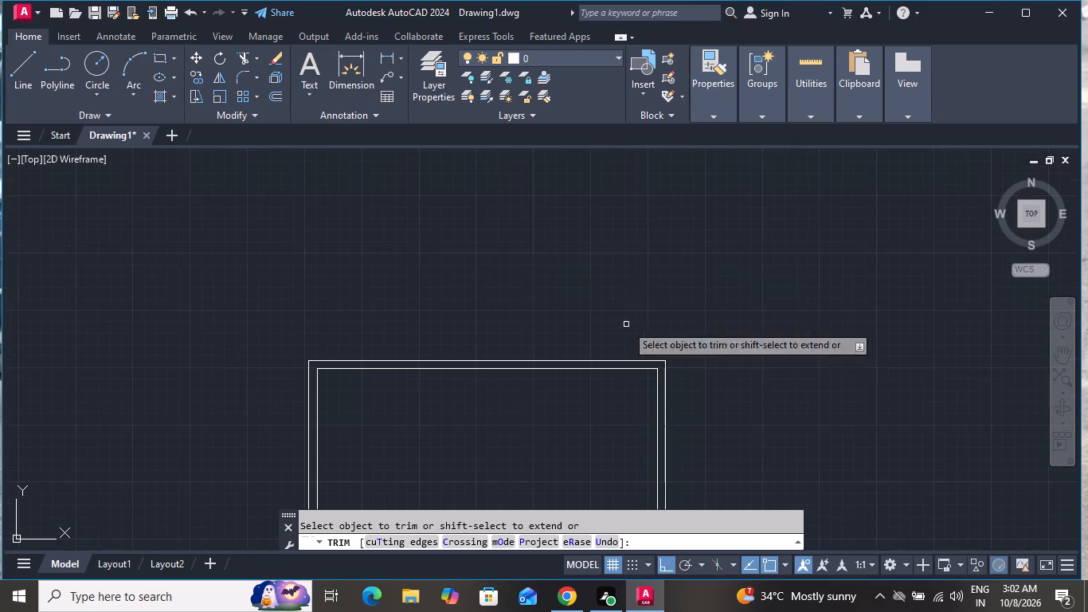
pyautogui.scroll(-5, 696, 390)
pyautogui.scroll(-5, 758, 300)
pyautogui.scroll(1, 619, 592)
pyautogui.scroll(-3, 616, 610)
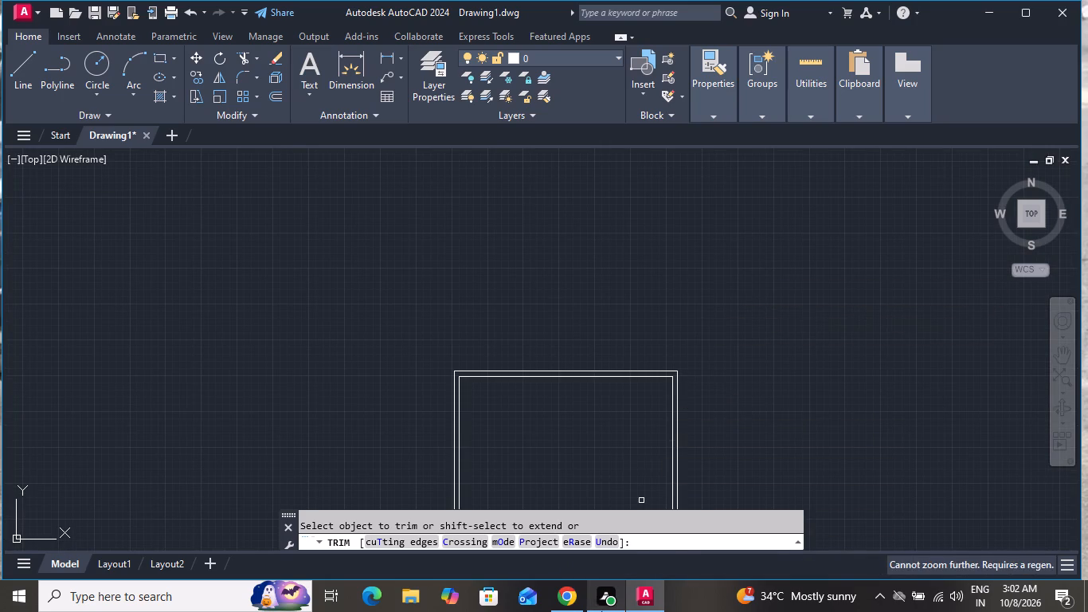
pyautogui.scroll(-5, 687, 280)
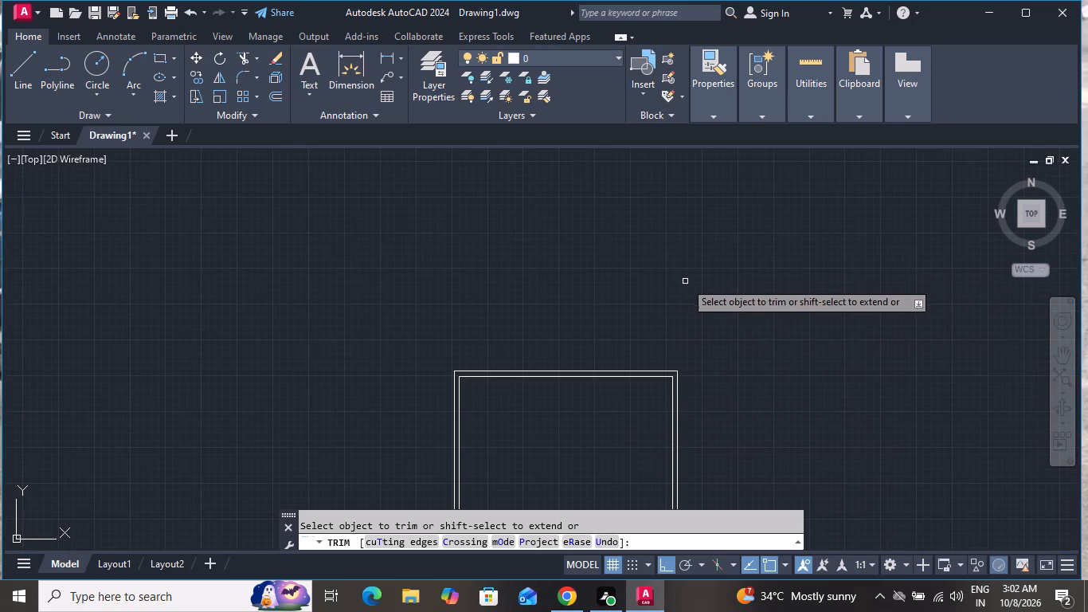
pyautogui.press('Up')
pyautogui.scroll(-3, 703, 365)
pyautogui.scroll(1, 706, 384)
pyautogui.scroll(-3, 708, 399)
pyautogui.scroll(1, 658, 398)
pyautogui.scroll(-7, 658, 398)
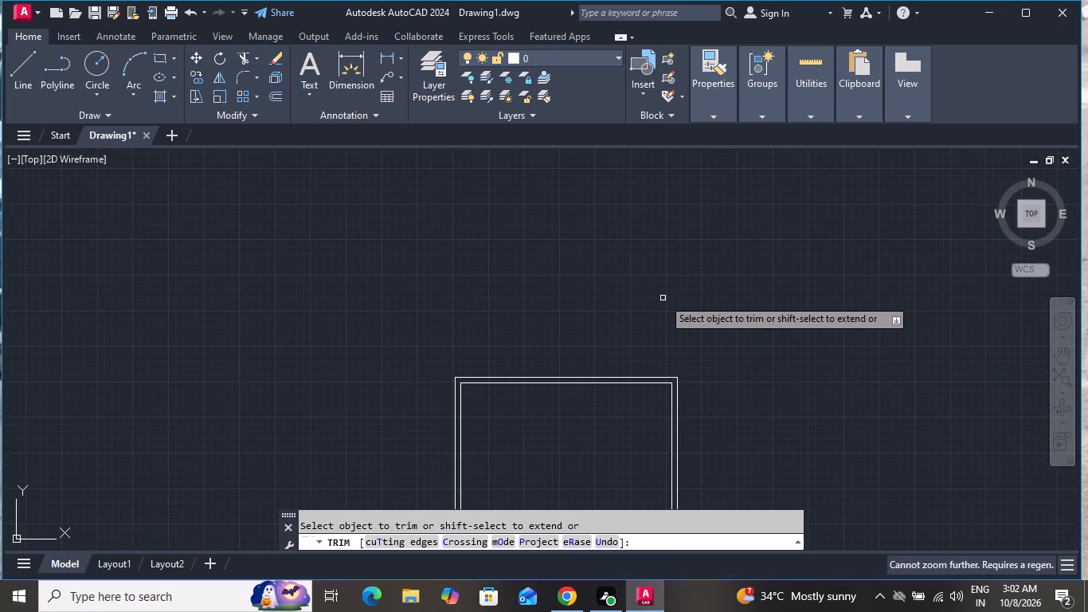
pyautogui.scroll(-2, 663, 297)
pyautogui.scroll(1, 663, 297)
pyautogui.scroll(-12, 663, 297)
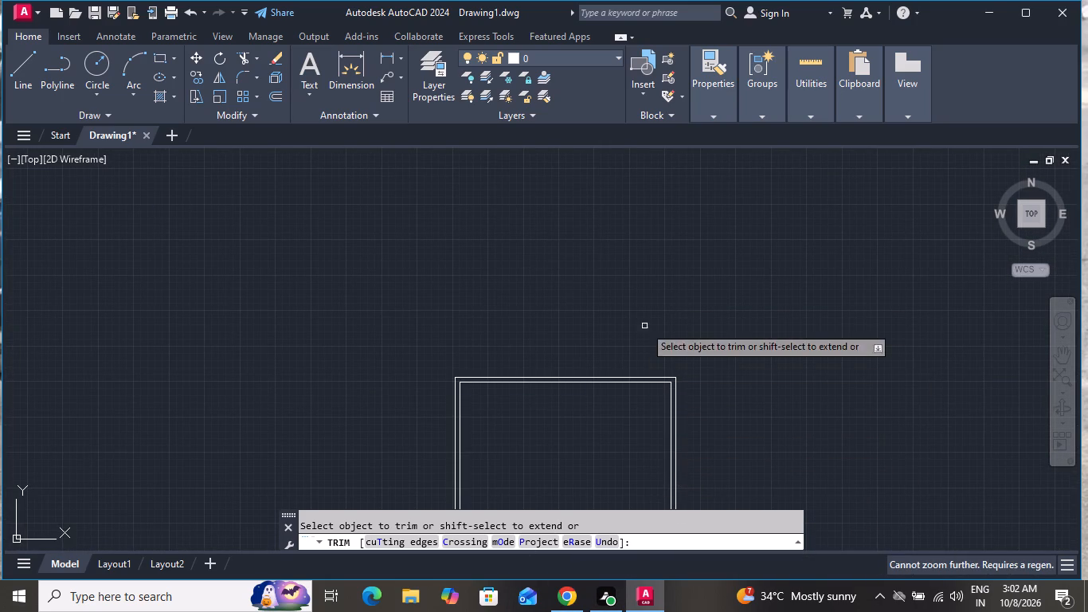
pyautogui.scroll(-2, 665, 248)
pyautogui.scroll(-4, 474, 343)
pyautogui.moveTo(262, 311); pyautogui.dragTo(468, 82, button='middle')
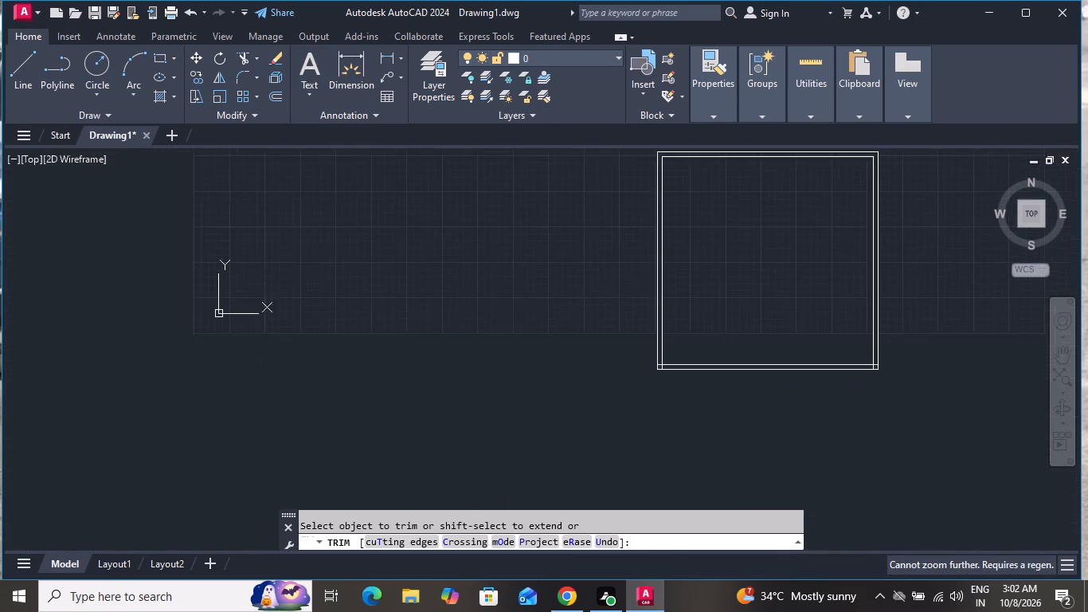
pyautogui.moveTo(468, 82); pyautogui.dragTo(340, 200, button='middle')
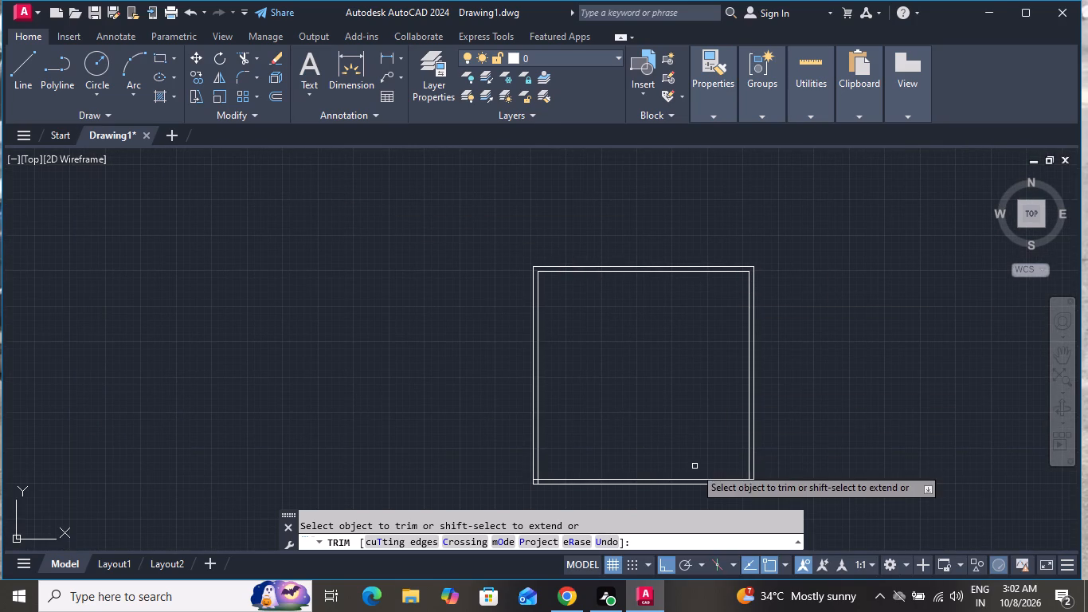
pyautogui.scroll(3, 546, 465)
pyautogui.scroll(-4, 558, 386)
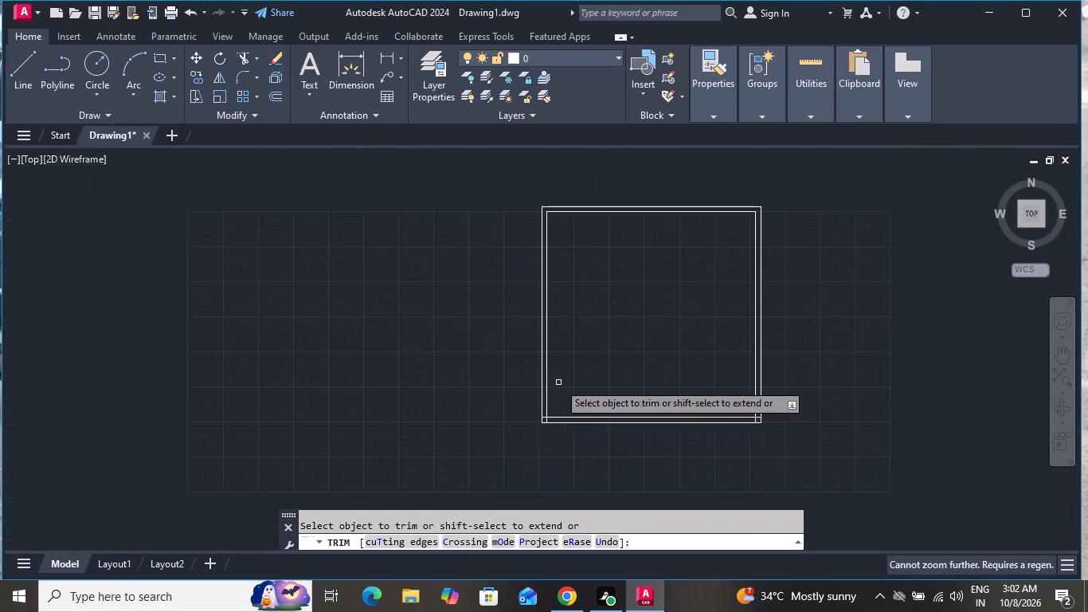
pyautogui.scroll(3, 549, 413)
pyautogui.scroll(2, 514, 476)
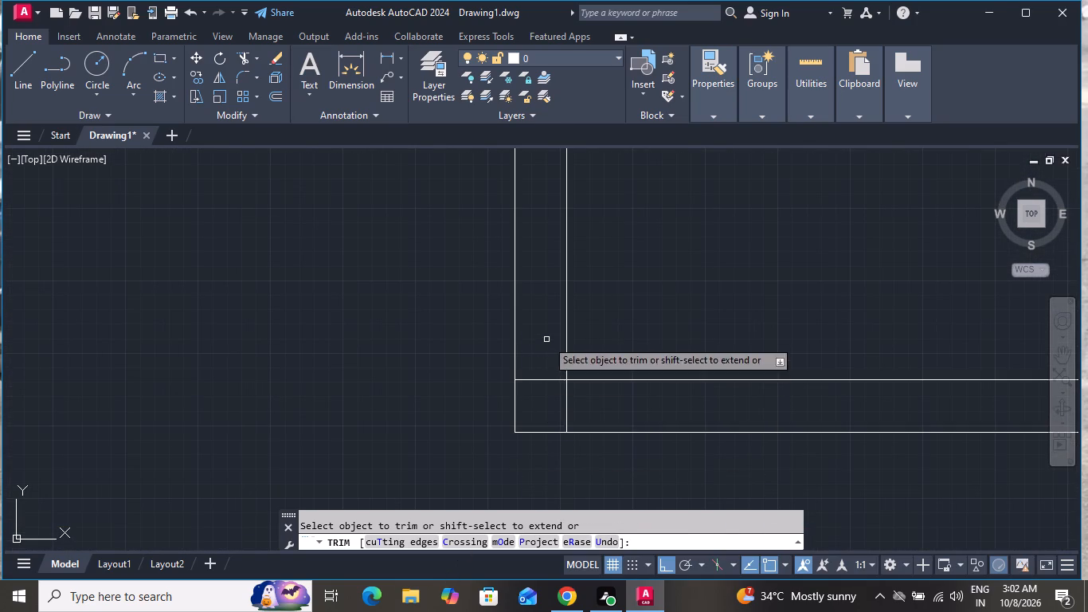
pyautogui.click(546, 339)
pyautogui.click(542, 421)
pyautogui.click(581, 418)
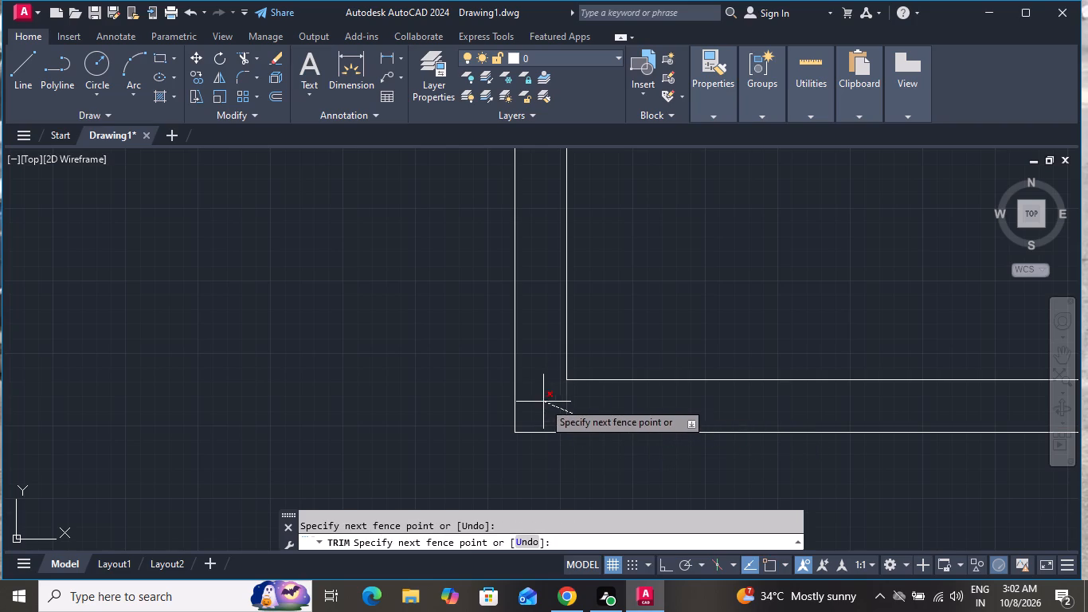
pyautogui.click(543, 402)
# Trim the overlapping ends of the inner wall lines at the outline's lower-right corner and finish trimming.
pyautogui.scroll(-5, 554, 434)
pyautogui.scroll(1, 543, 451)
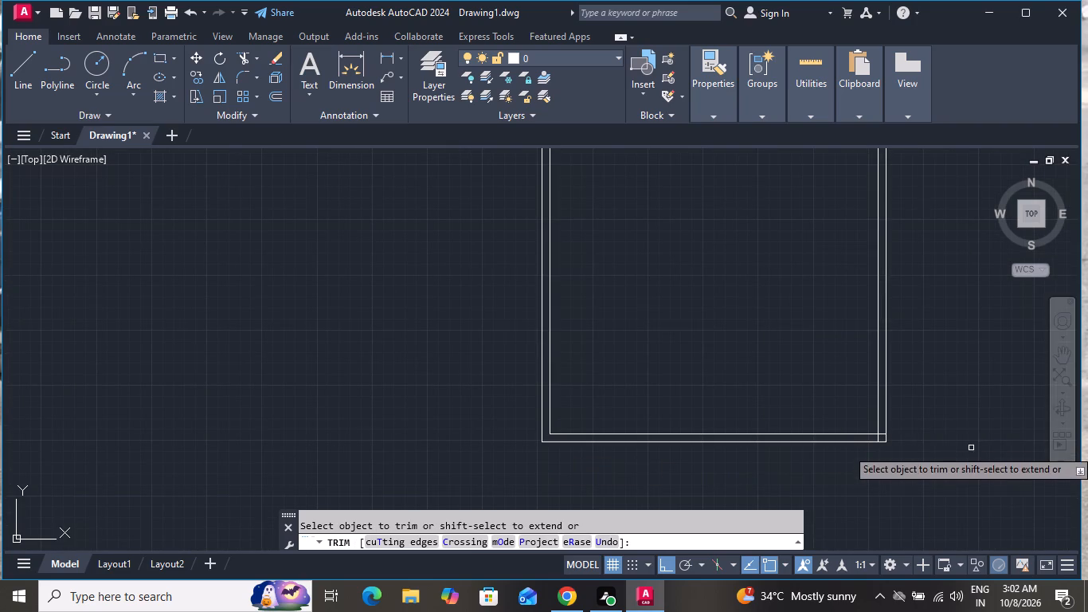
pyautogui.scroll(4, 879, 439)
pyautogui.scroll(-1, 883, 429)
pyautogui.click(893, 397)
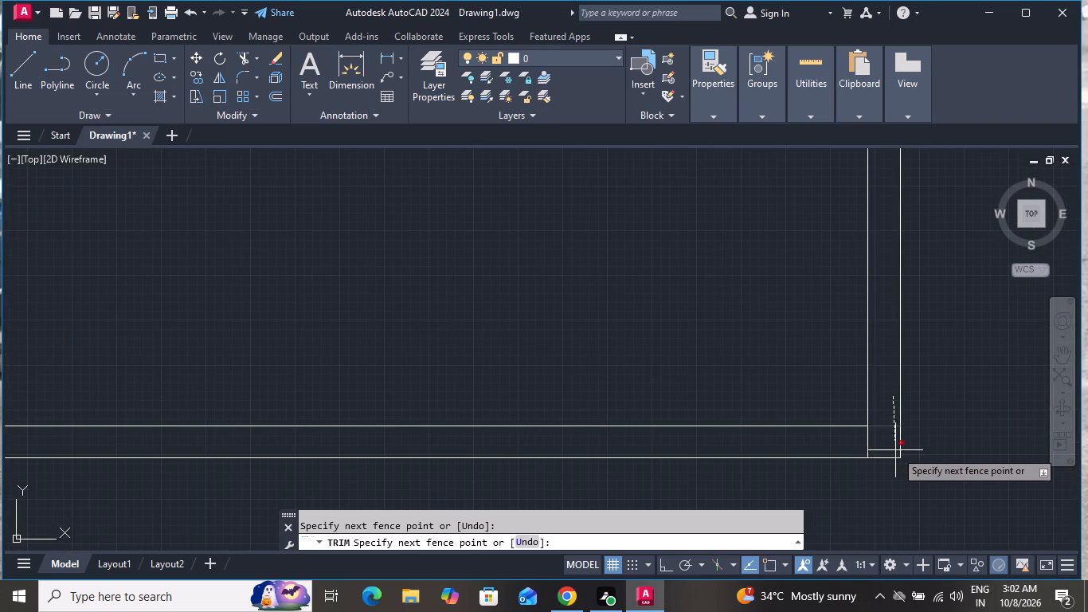
pyautogui.click(893, 453)
pyautogui.click(889, 439)
pyautogui.click(818, 433)
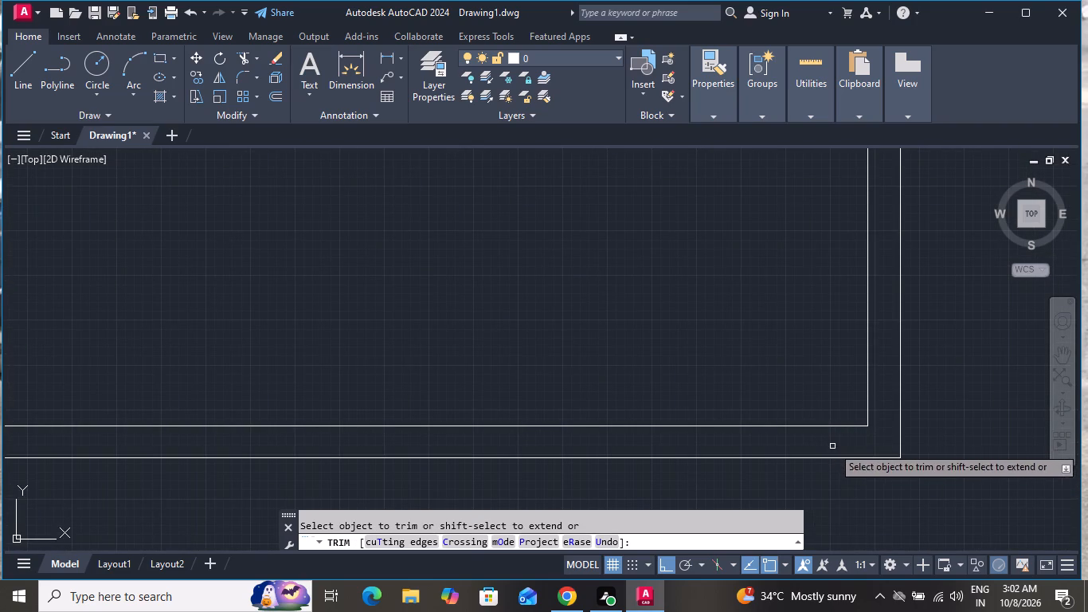
pyautogui.scroll(-4, 833, 470)
pyautogui.scroll(1, 832, 422)
pyautogui.scroll(-1, 828, 427)
pyautogui.rightClick(892, 328)
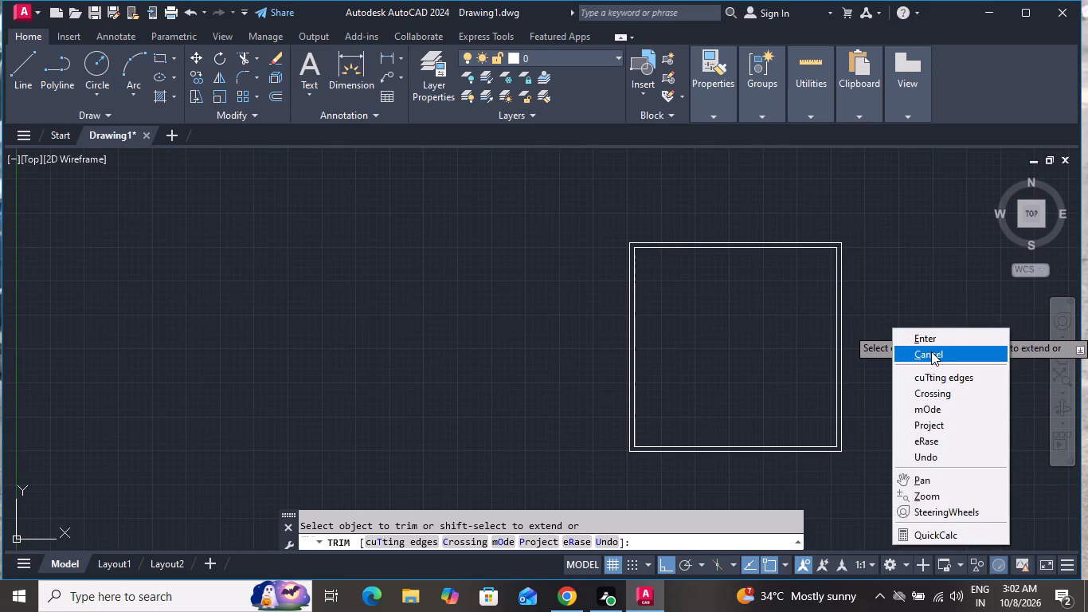
pyautogui.click(931, 351)
# Offset the inner line of the left wall 11'0" into the room, using the Through option.
pyautogui.scroll(2, 876, 264)
pyautogui.scroll(-3, 876, 264)
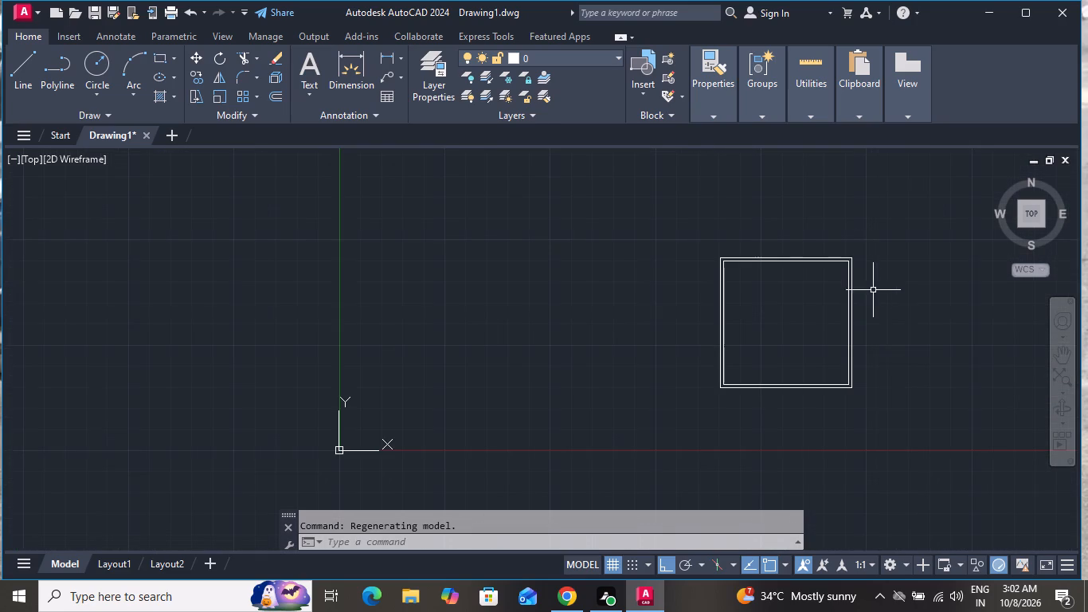
pyautogui.scroll(1, 886, 403)
pyautogui.scroll(2, 915, 233)
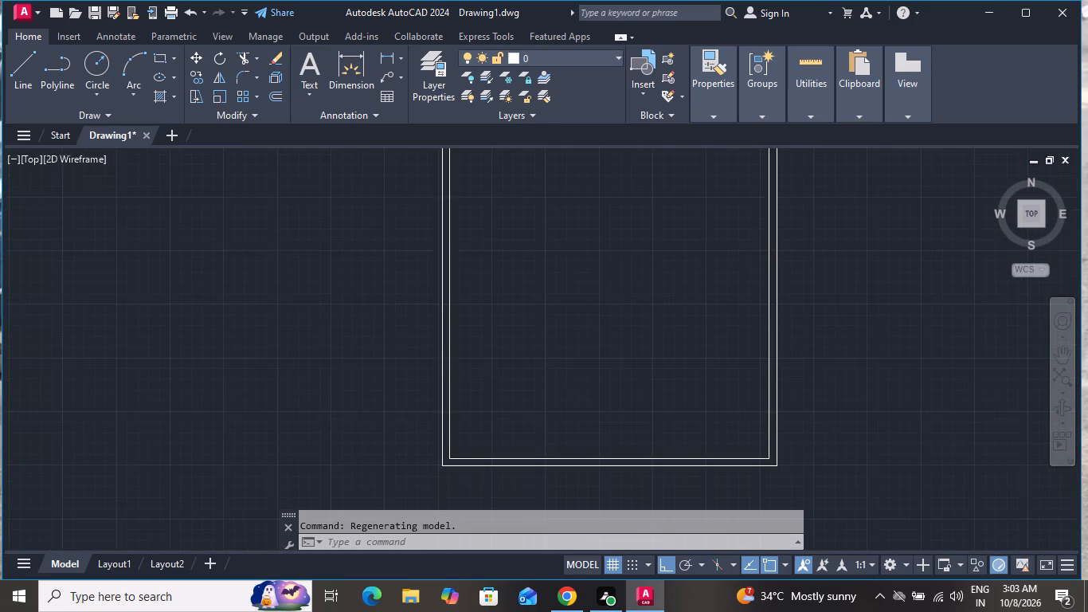
pyautogui.scroll(-3, 915, 238)
pyautogui.scroll(1, 923, 237)
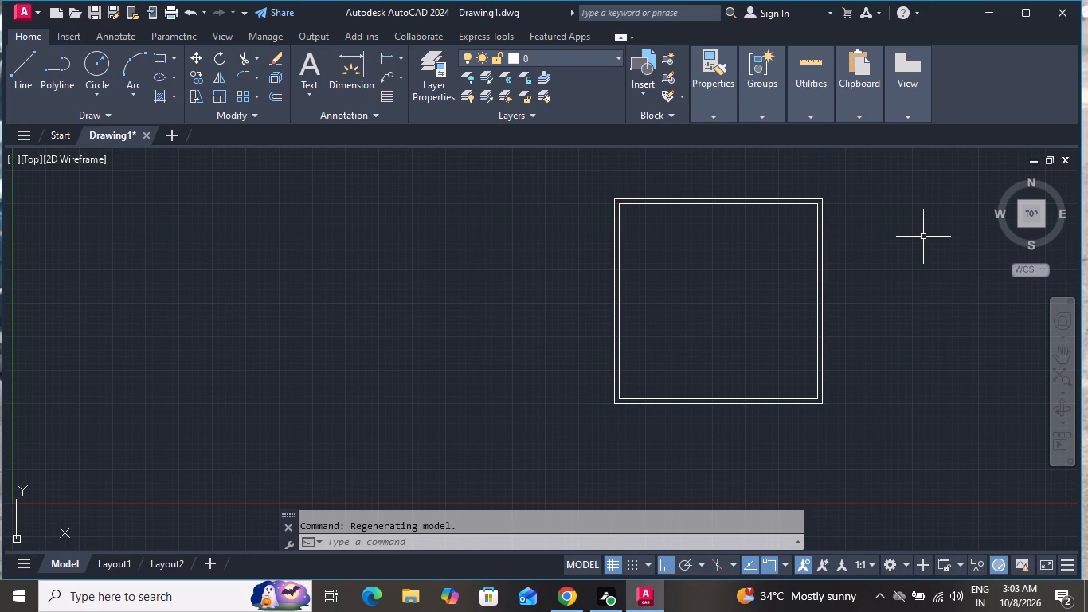
pyautogui.write('O T')
pyautogui.press('space')
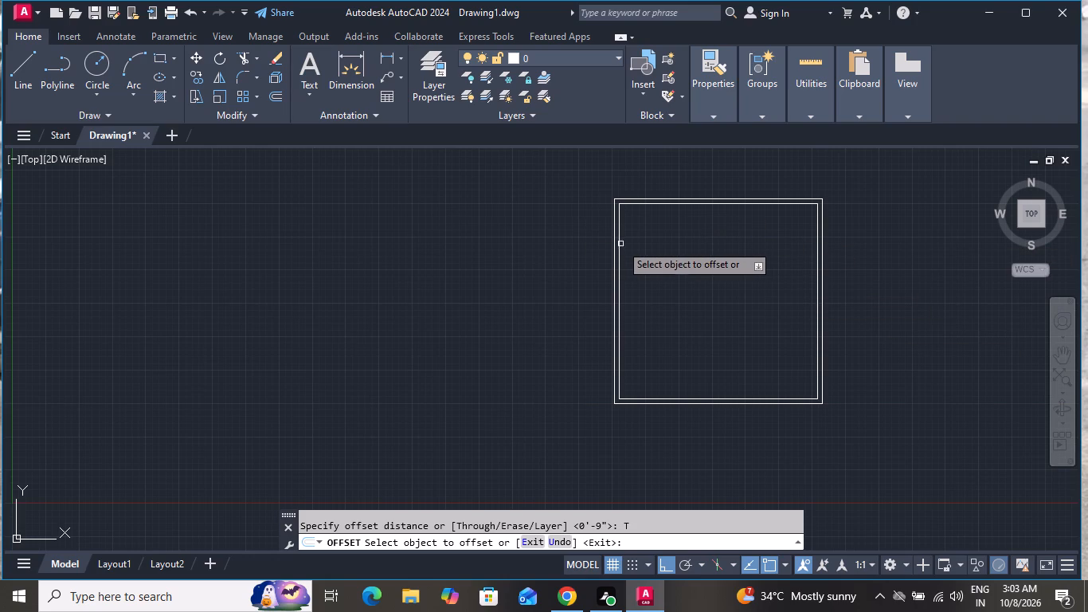
pyautogui.click(622, 243)
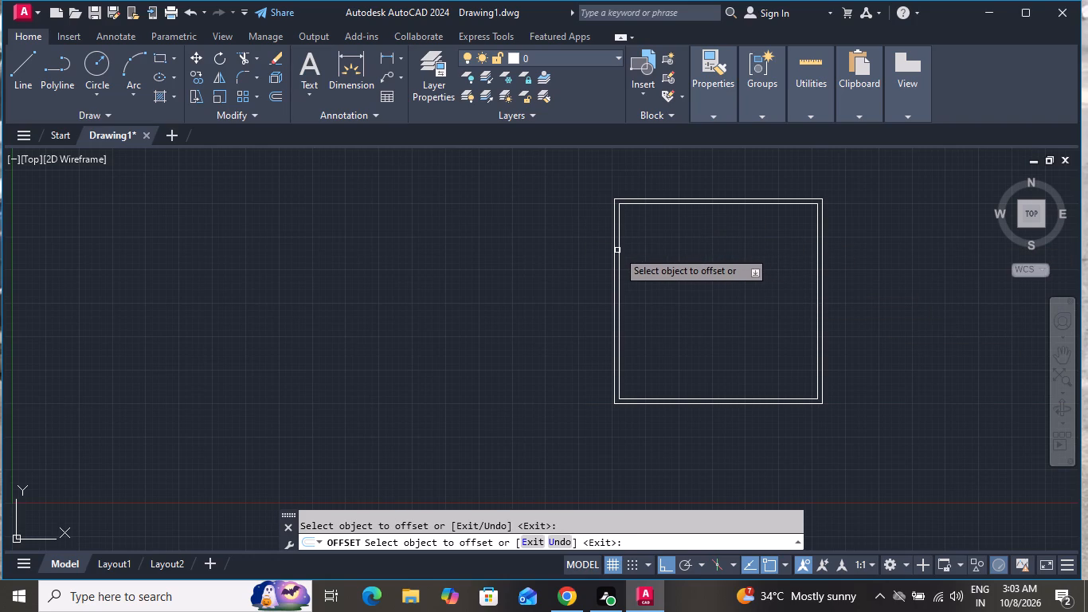
pyautogui.moveTo(618, 251); pyautogui.dragTo(636, 249)
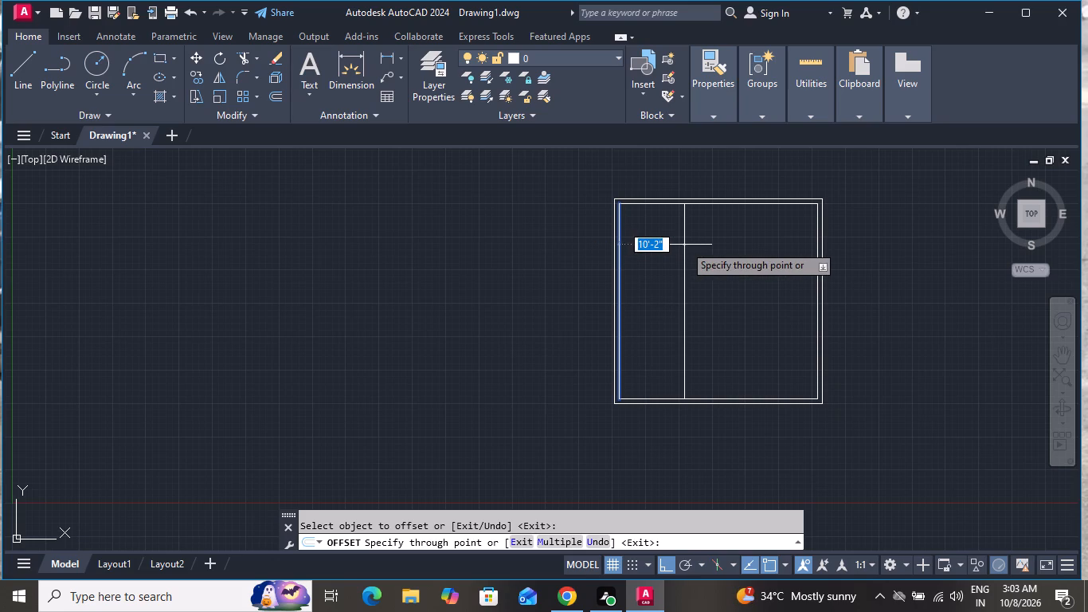
pyautogui.write("11'")
pyautogui.write('0"')
pyautogui.press('Return')
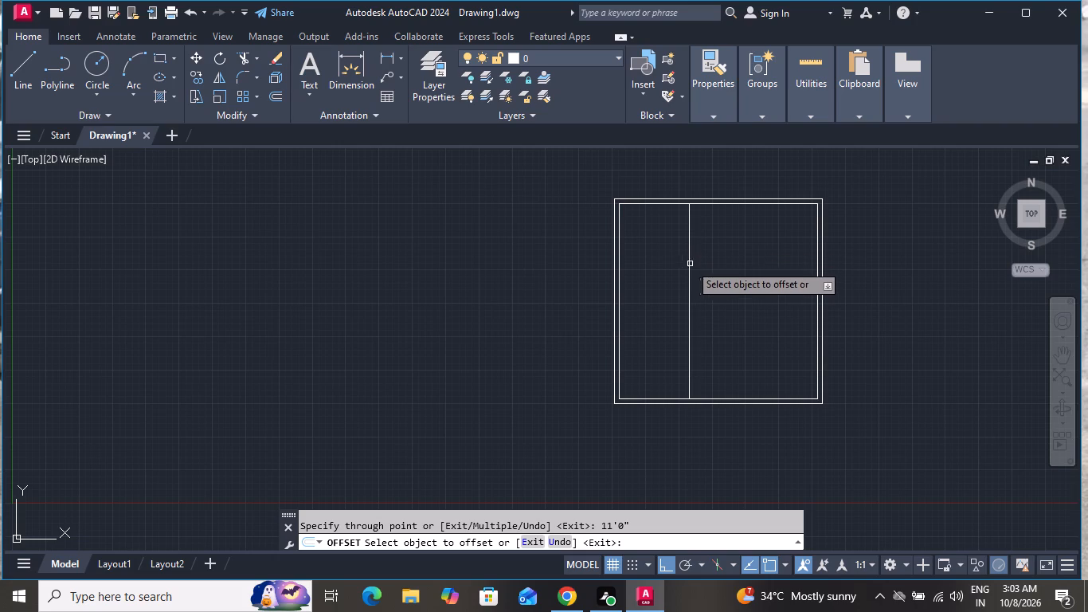
# Offset the vertical partition line 6" to the right to give the partition its thickness.
pyautogui.click(691, 262)
pyautogui.press('6')
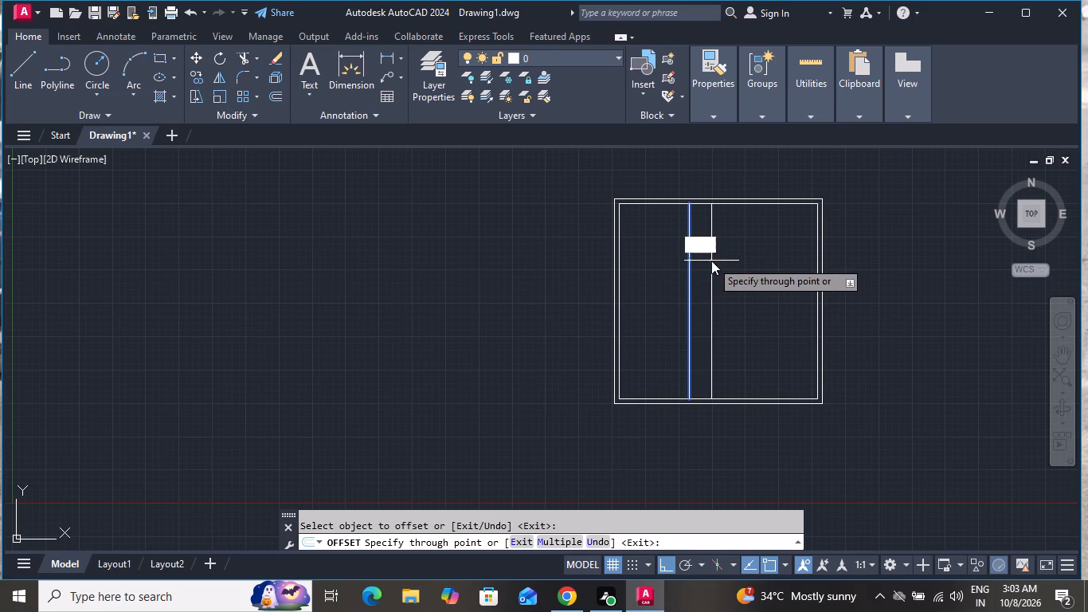
pyautogui.hotkey('shift', '"')
pyautogui.press('Return')
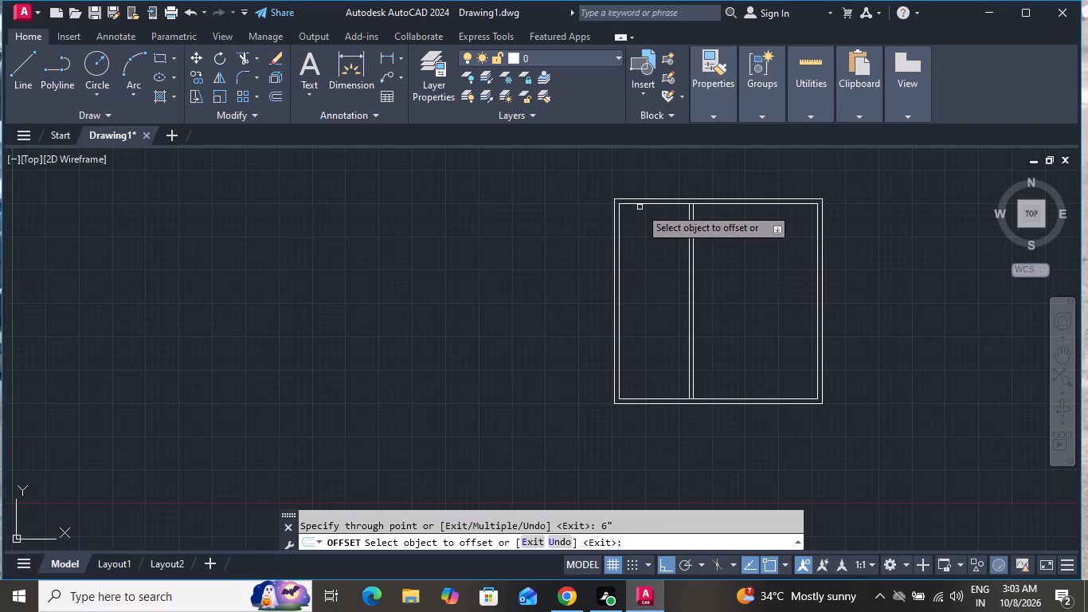
# Lay out a horizontal partition by offsetting the top wall's inner line 12'0" down, and the resulting line 9" further down.
pyautogui.click(641, 203)
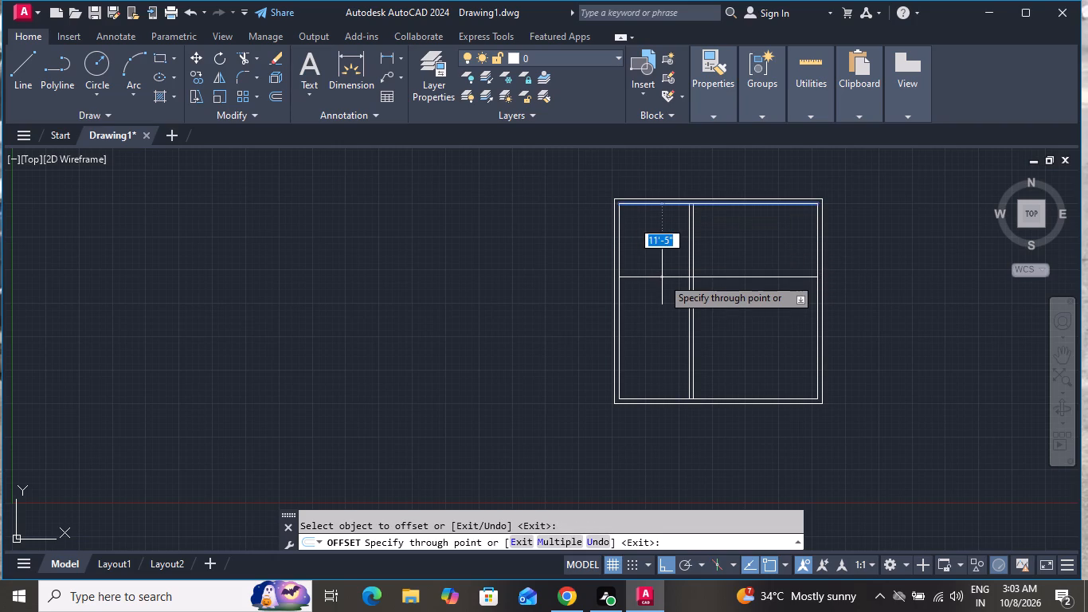
pyautogui.write("12'")
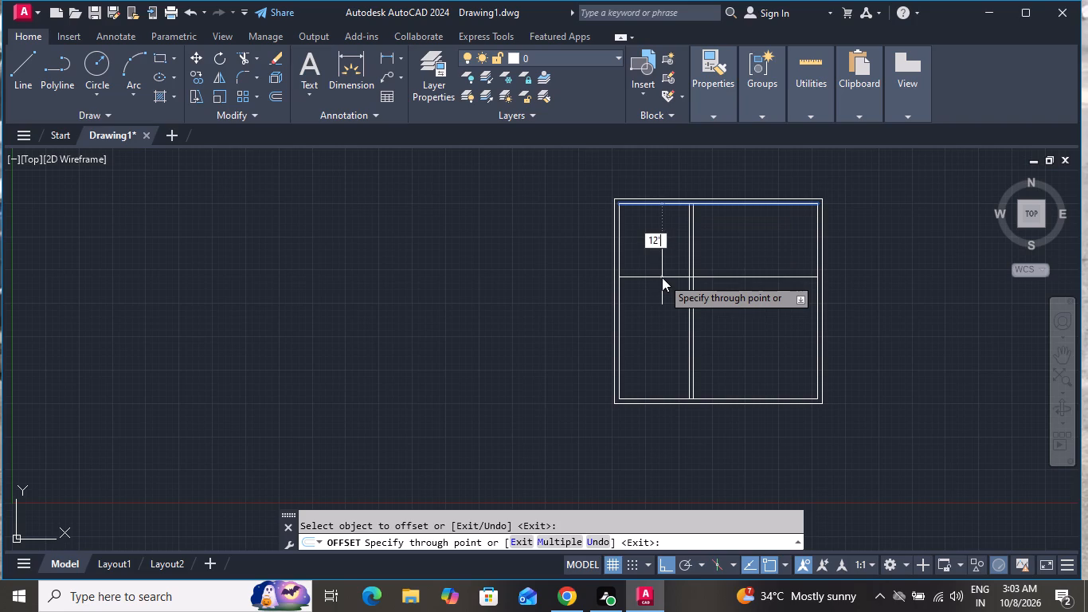
pyautogui.write('0"')
pyautogui.press('Return')
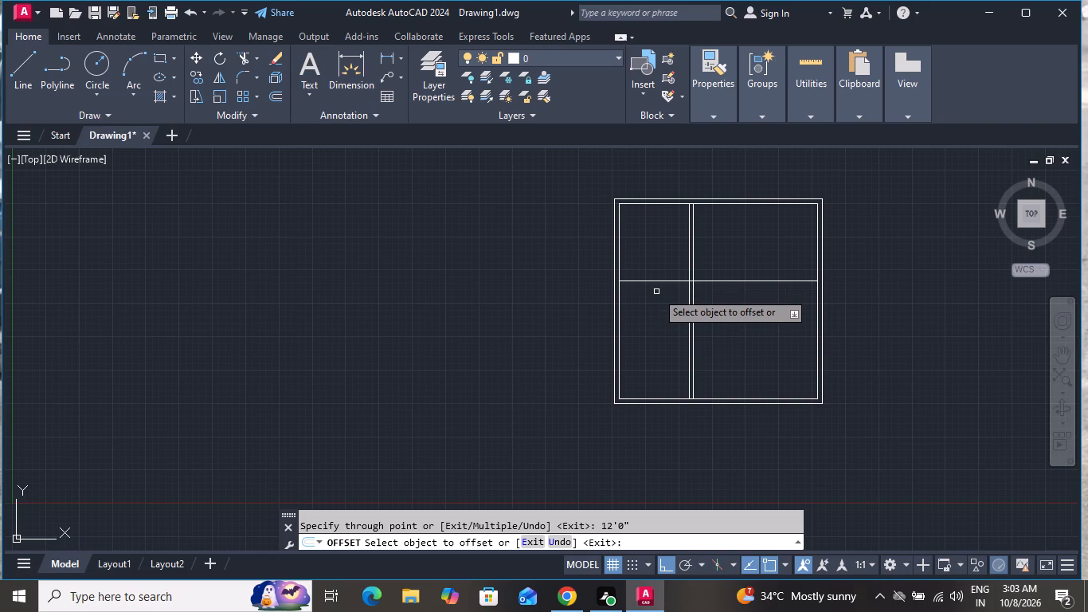
pyautogui.rightClick(656, 290)
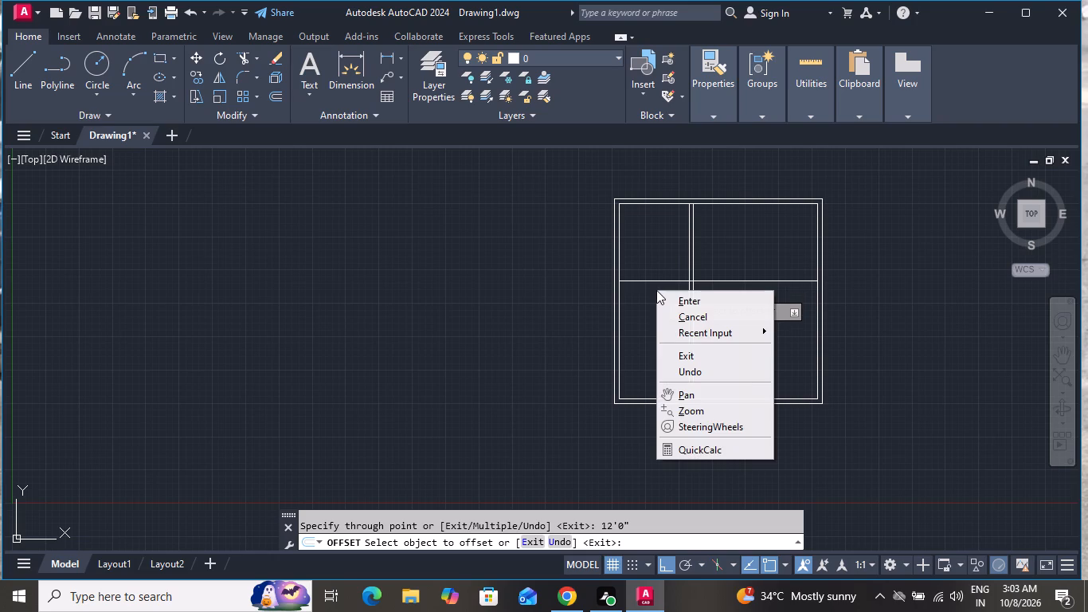
pyautogui.click(718, 241)
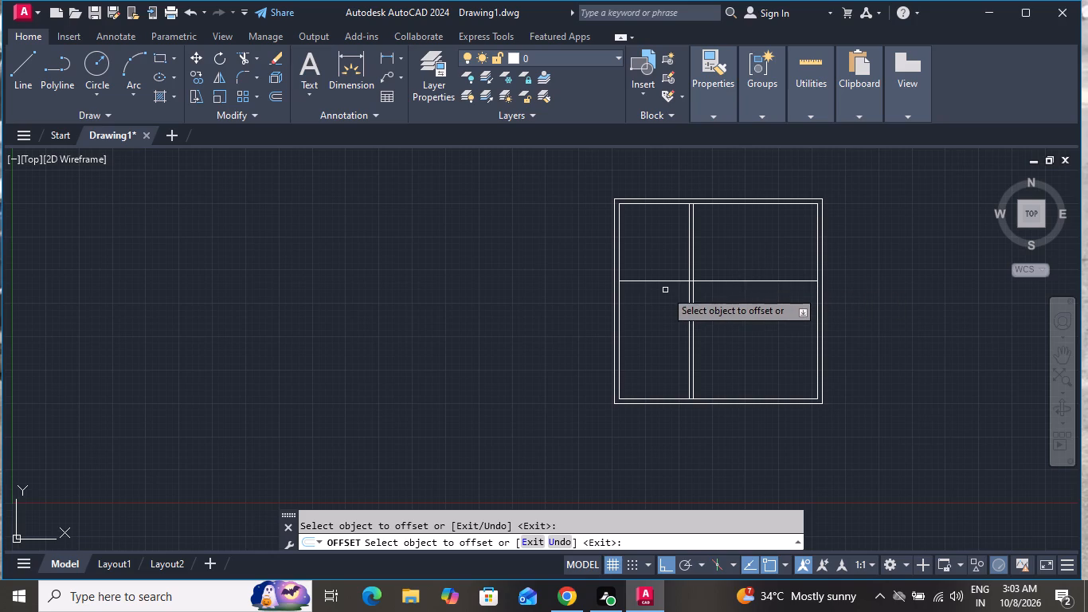
pyautogui.click(663, 281)
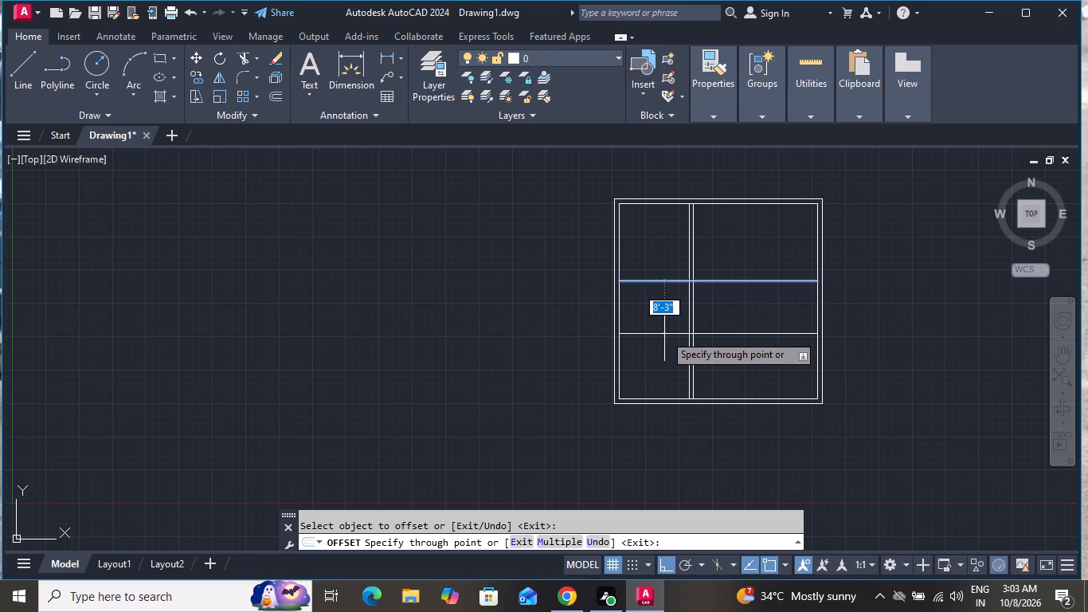
pyautogui.press('9')
pyautogui.hotkey('shift', '"')
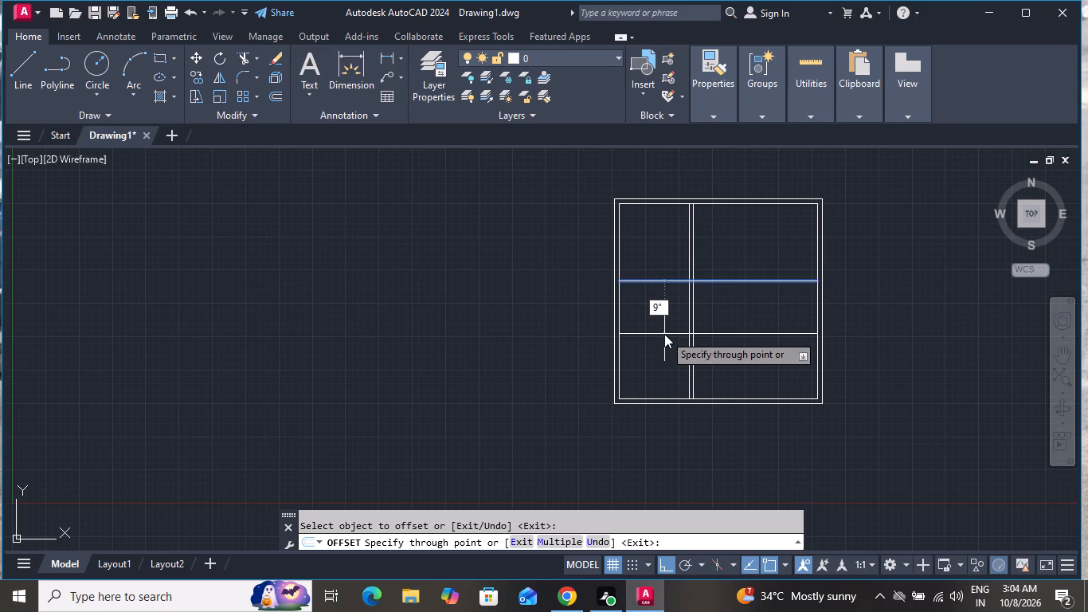
pyautogui.press('Return')
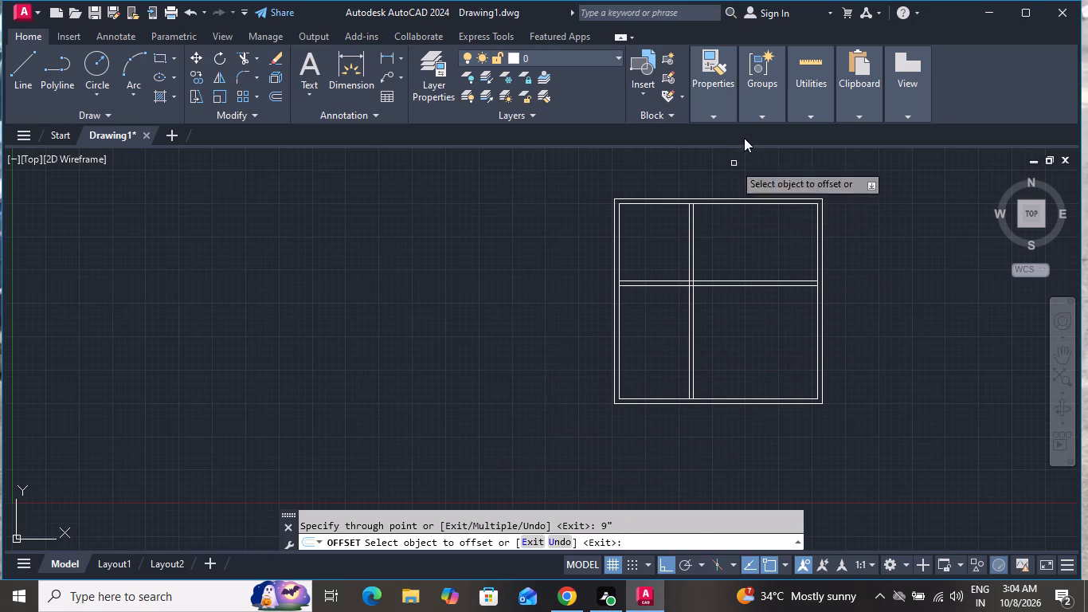
# Add a second vertical partition by offsetting the first one's right line 4' to the right, and the resulting line 6" further right.
pyautogui.scroll(2, 684, 242)
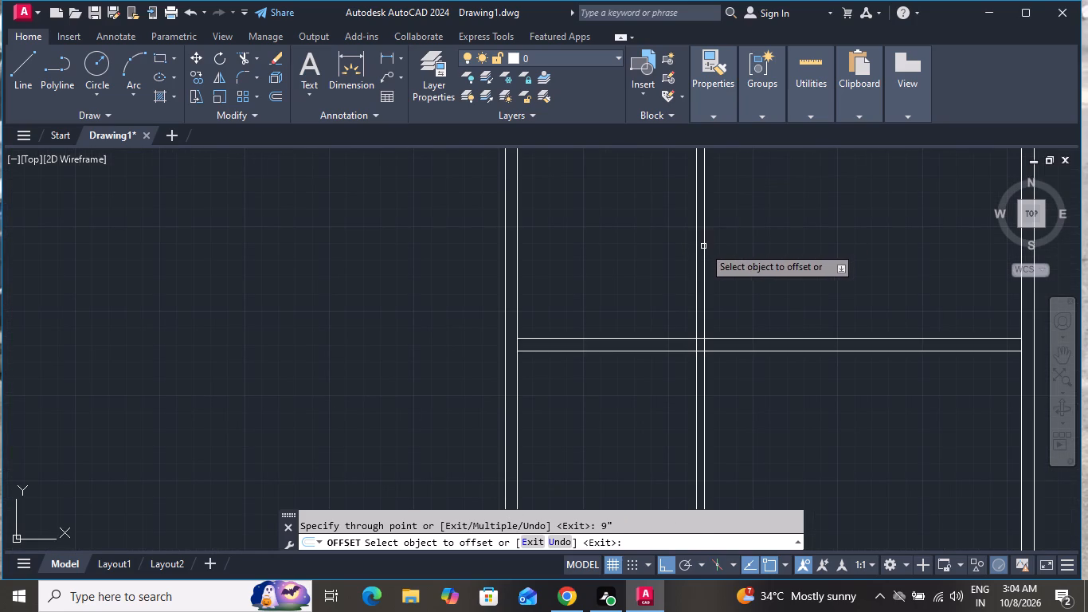
pyautogui.click(703, 246)
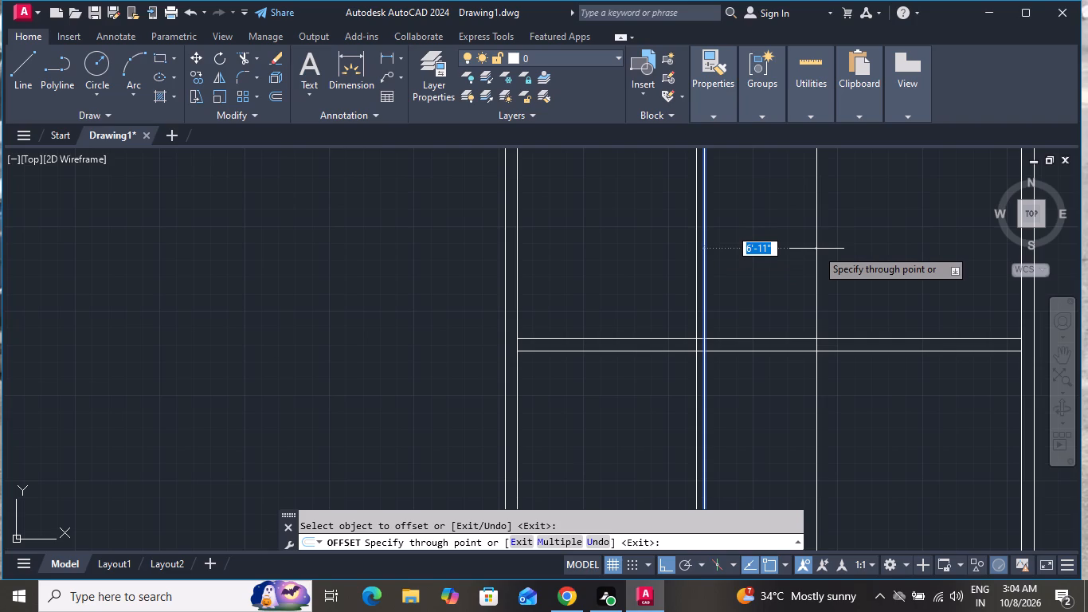
pyautogui.write("4'")
pyautogui.press('Return')
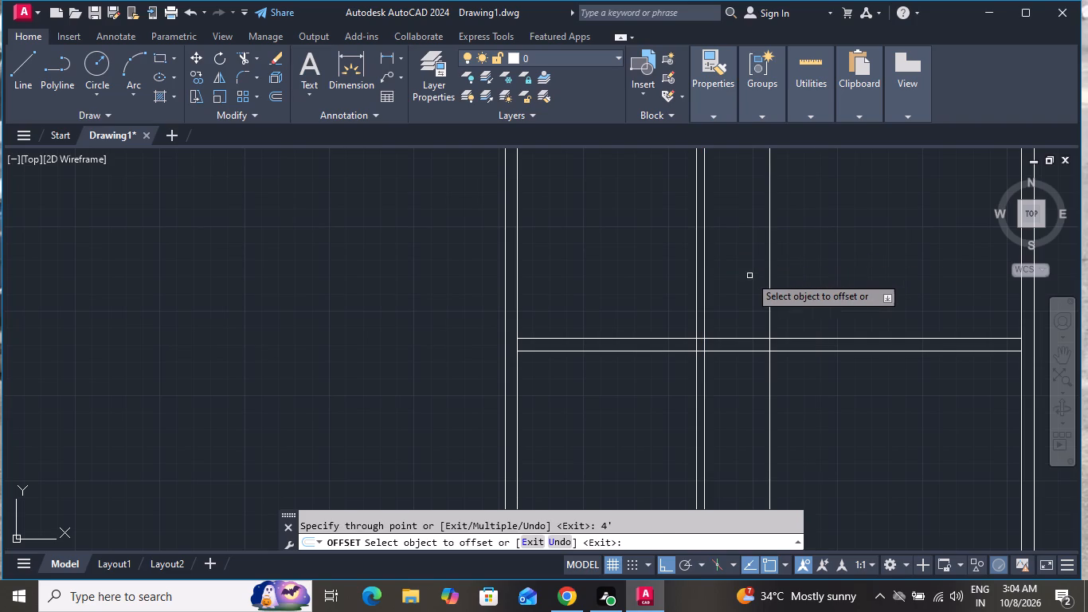
pyautogui.click(769, 283)
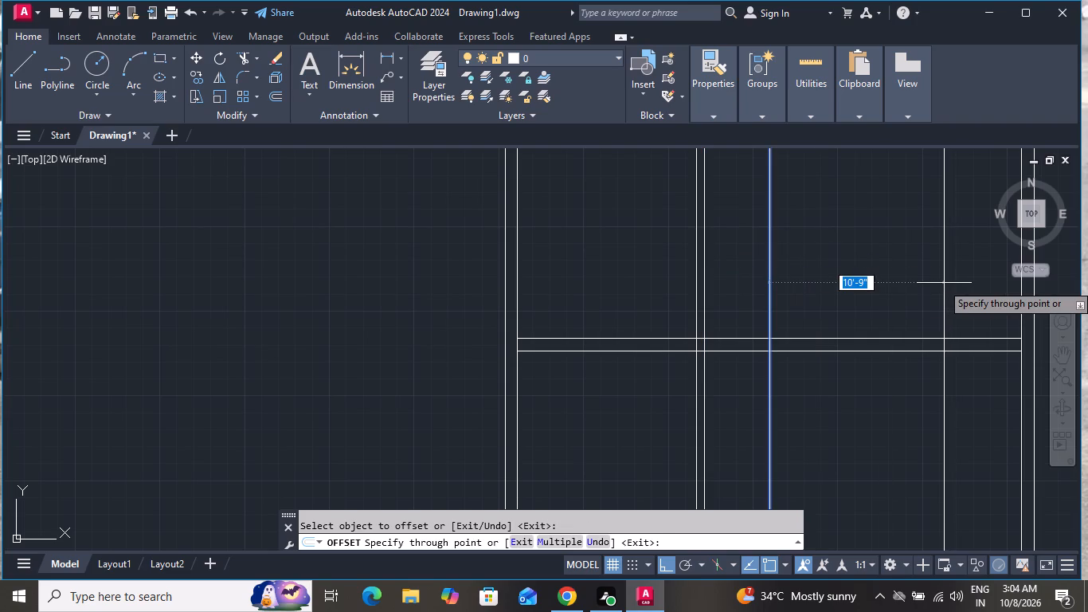
pyautogui.press('6')
pyautogui.hotkey('shift', '"')
pyautogui.press('Return')
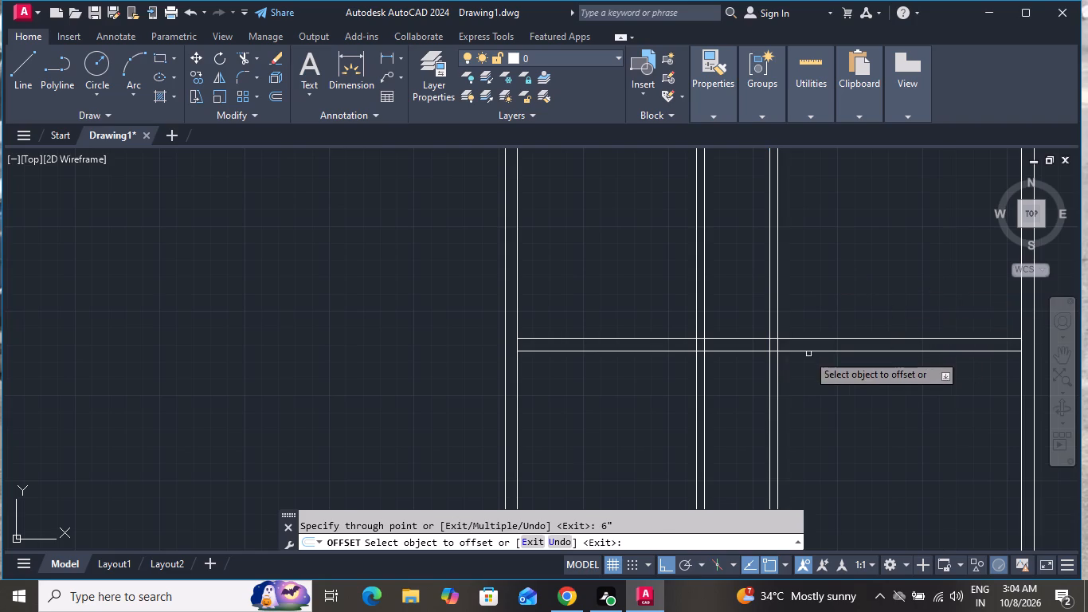
# Add another horizontal partition by offsetting the top wall's inner line 7' down, and the resulting line 6" further down.
pyautogui.scroll(-2, 785, 353)
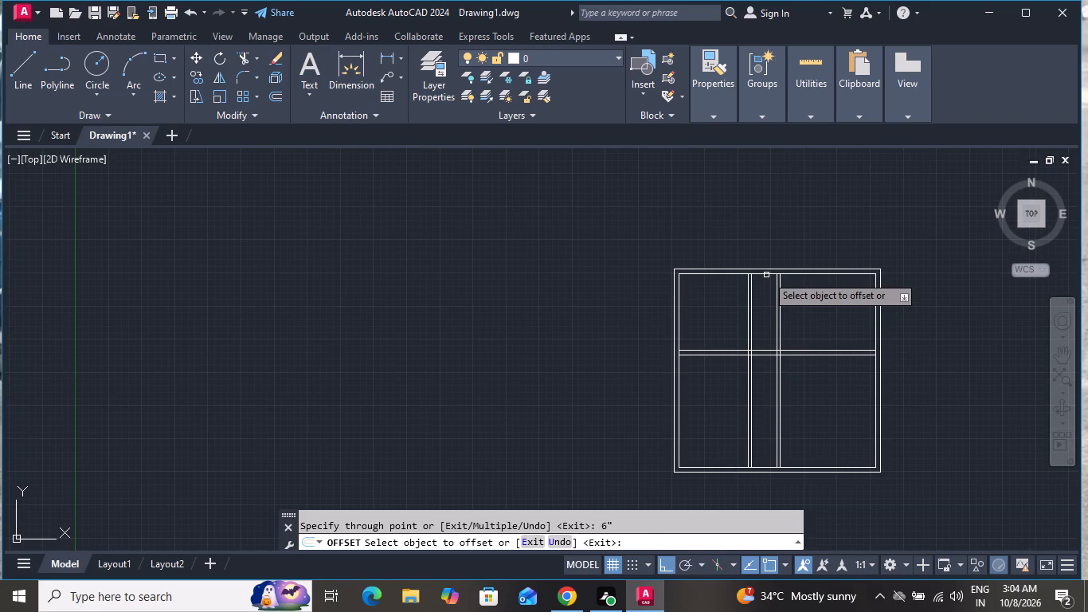
pyautogui.click(766, 275)
pyautogui.write("7'")
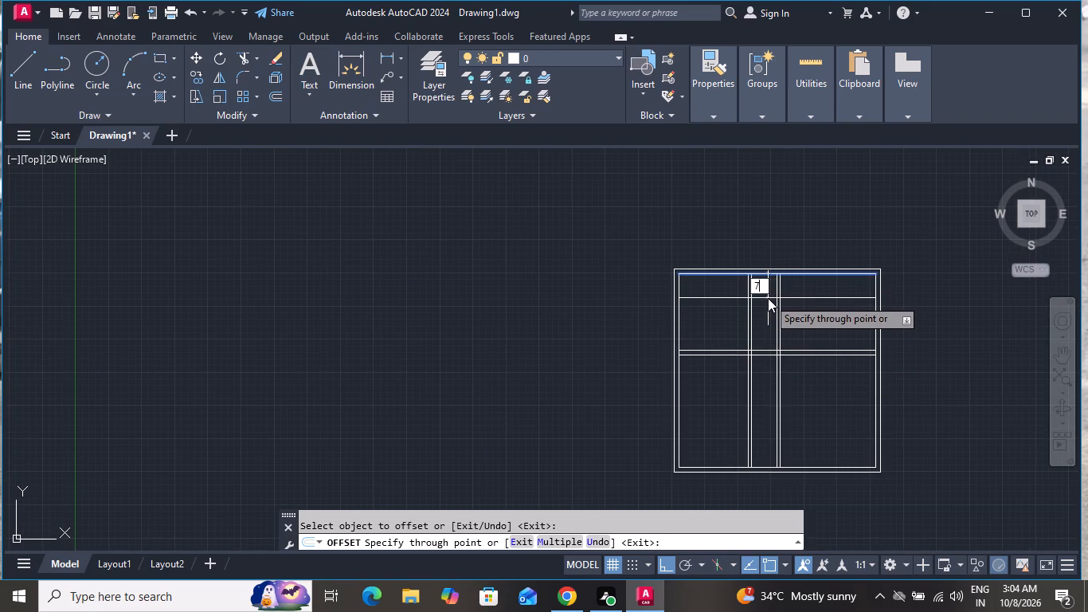
pyautogui.press('Return')
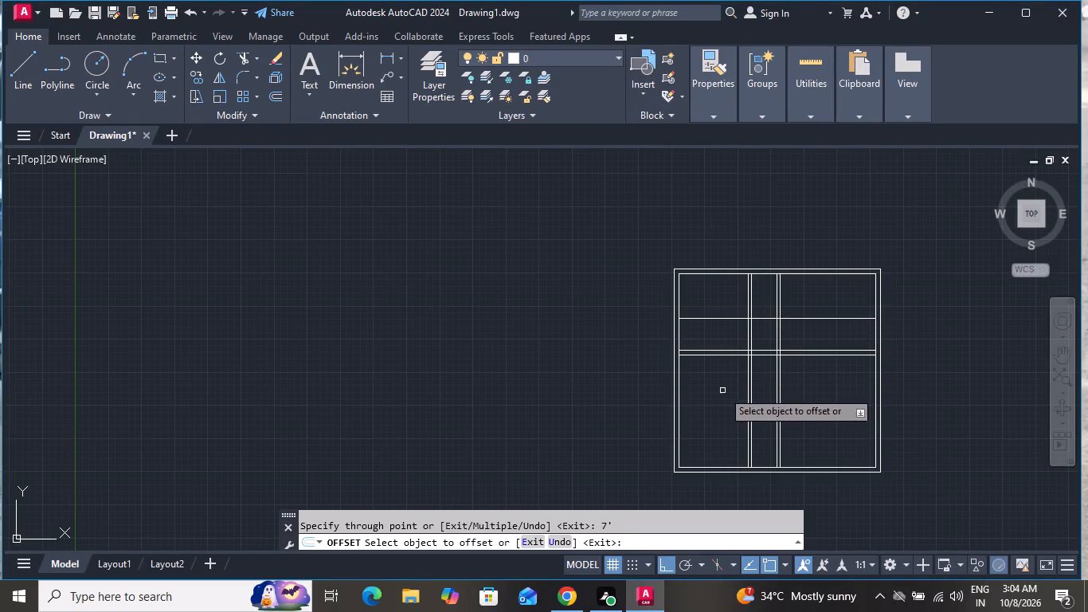
pyautogui.scroll(2, 775, 322)
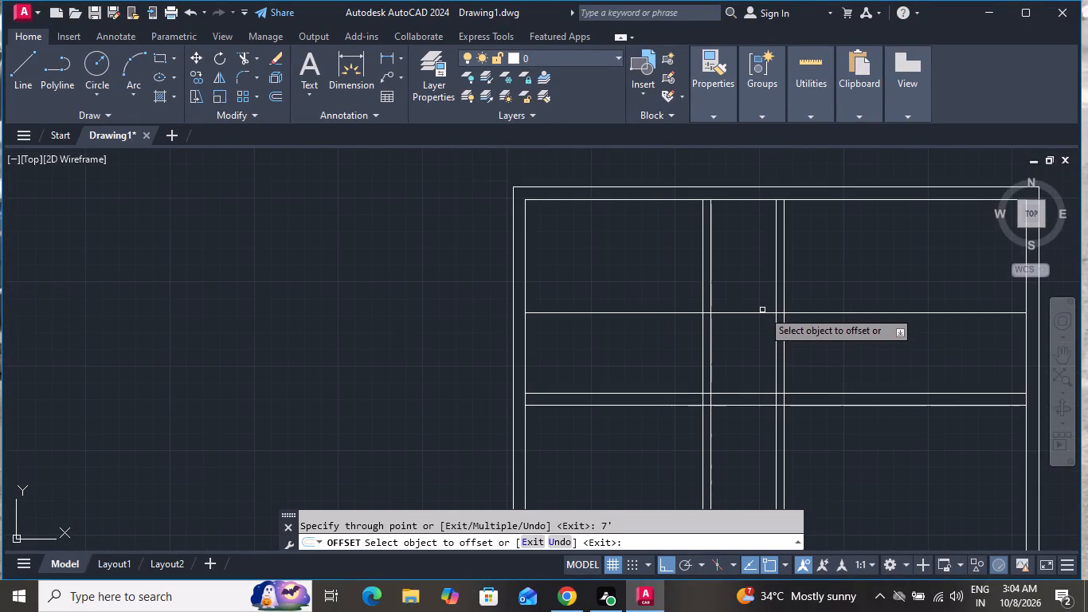
pyautogui.click(763, 310)
pyautogui.click(757, 314)
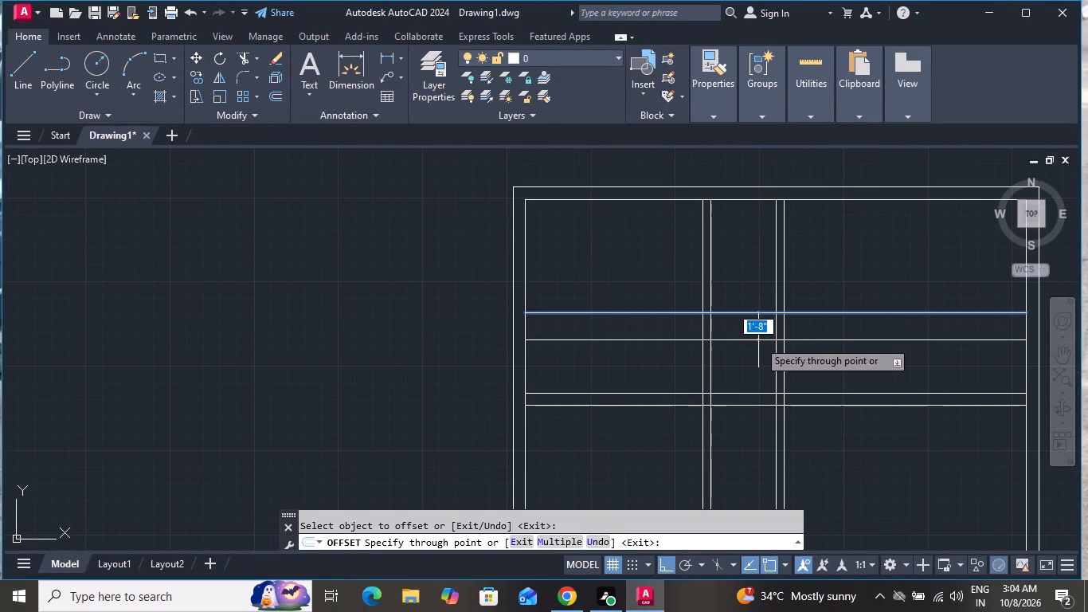
pyautogui.write('6"')
pyautogui.press('Return')
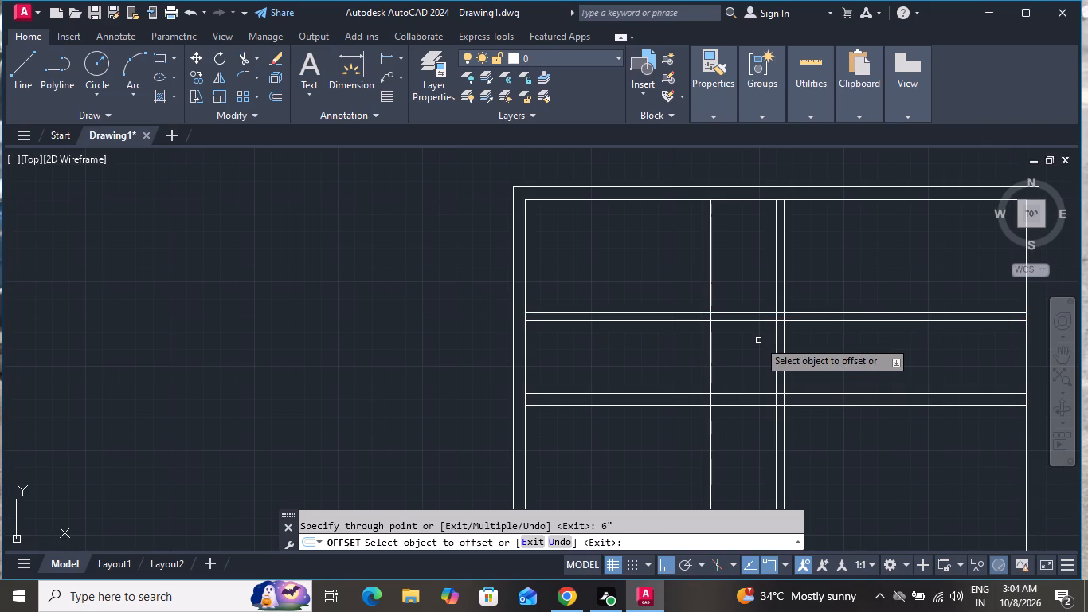
# Add a third vertical partition by offsetting the second one's right line 3'6" to the right, and the resulting line 6" further right.
pyautogui.click(783, 284)
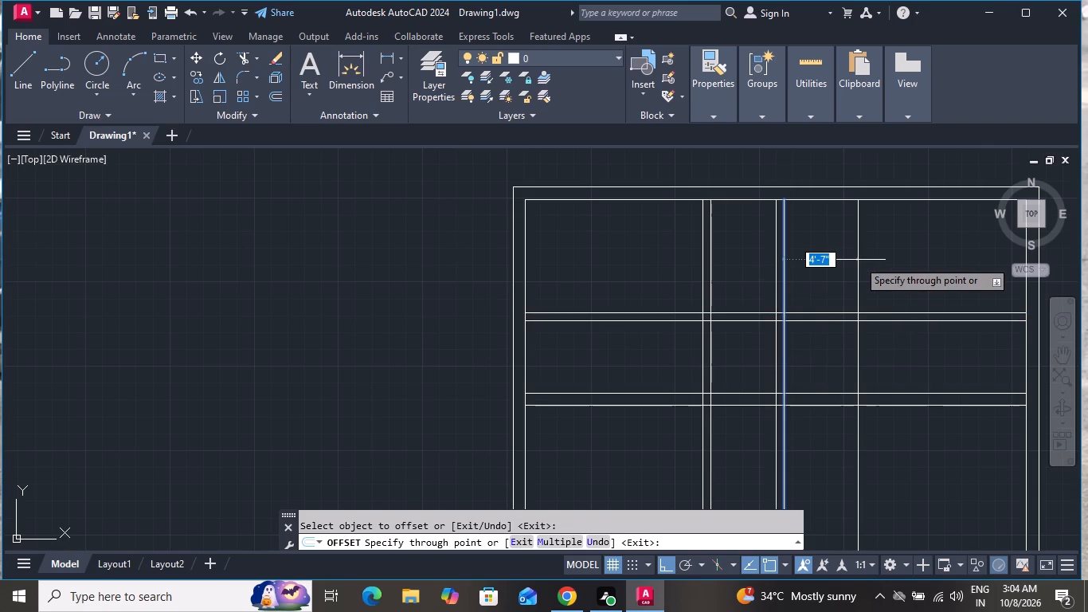
pyautogui.write("3'")
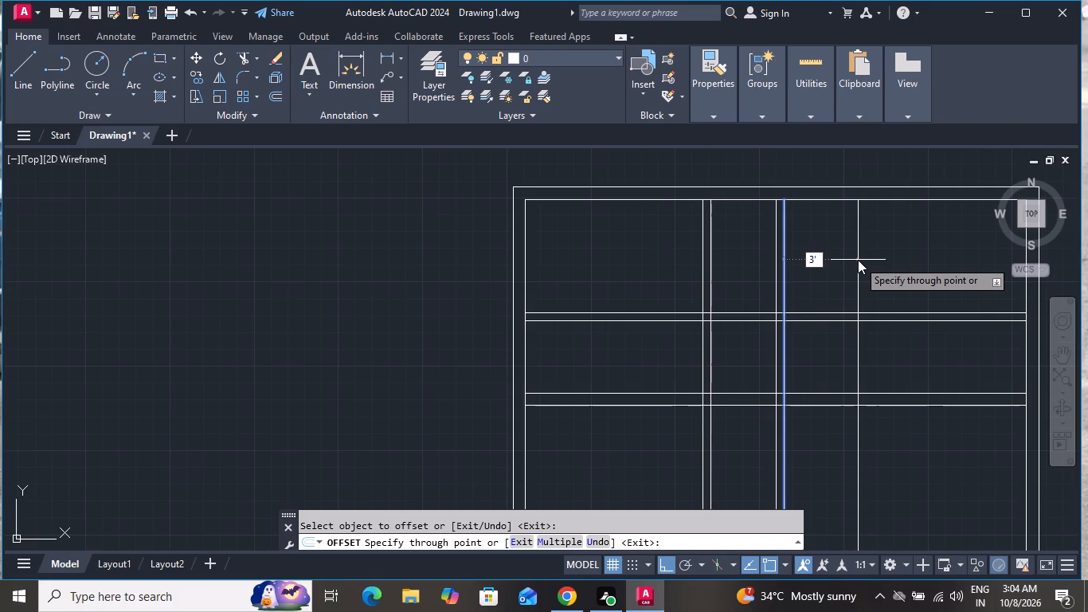
pyautogui.write('6"')
pyautogui.press('Return')
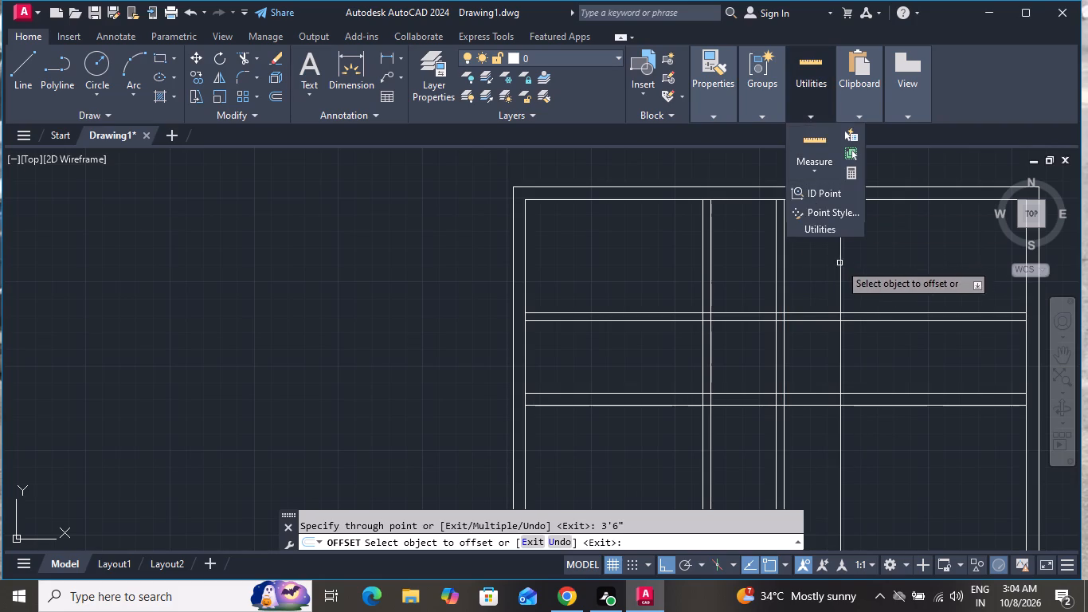
pyautogui.click(840, 265)
pyautogui.press('6')
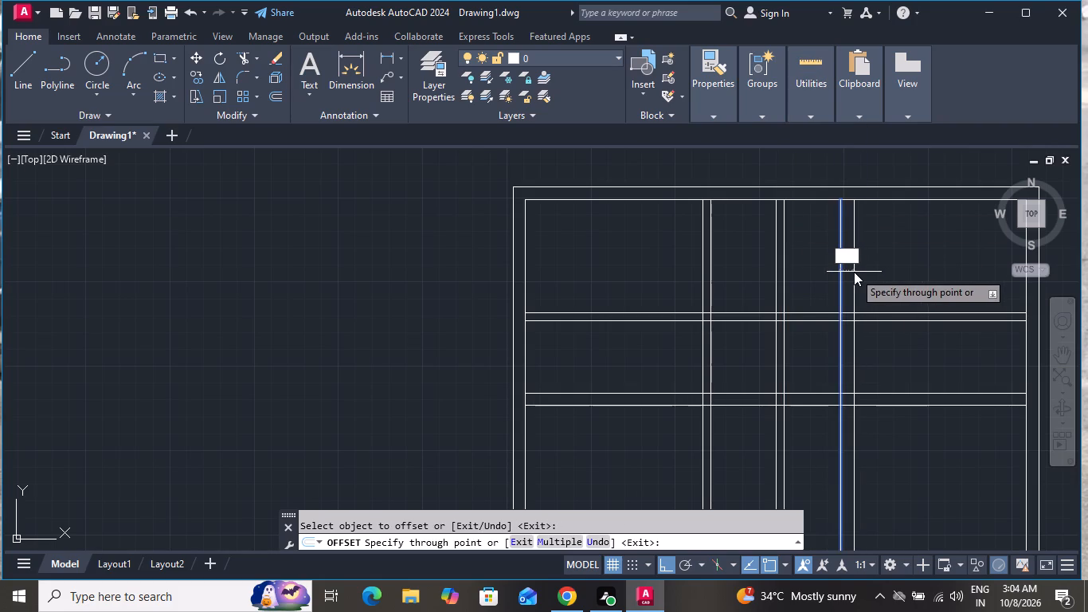
pyautogui.hotkey('shift', '"')
pyautogui.press('Return')
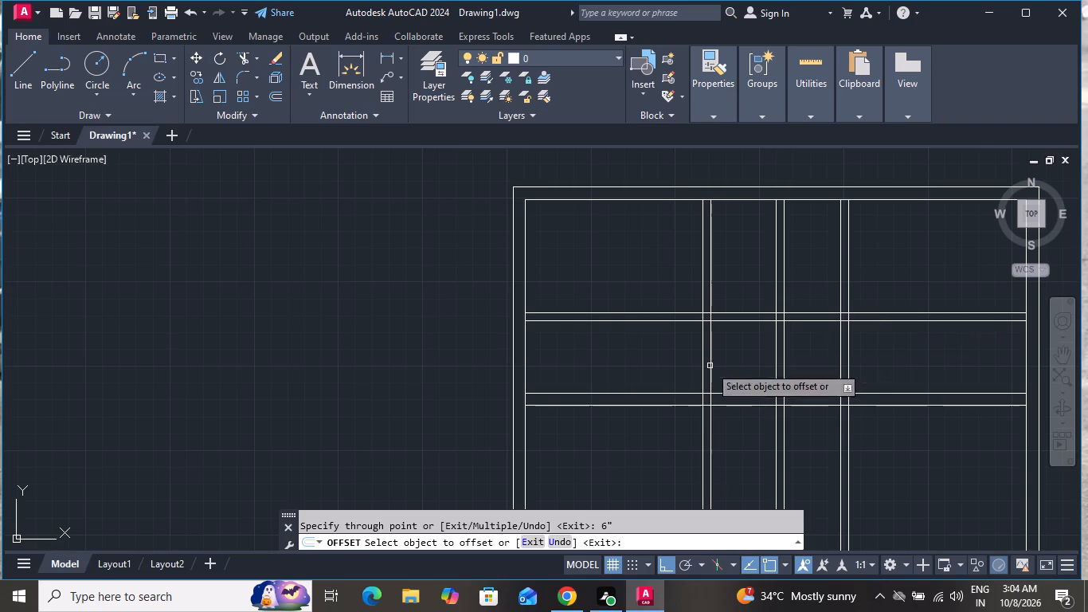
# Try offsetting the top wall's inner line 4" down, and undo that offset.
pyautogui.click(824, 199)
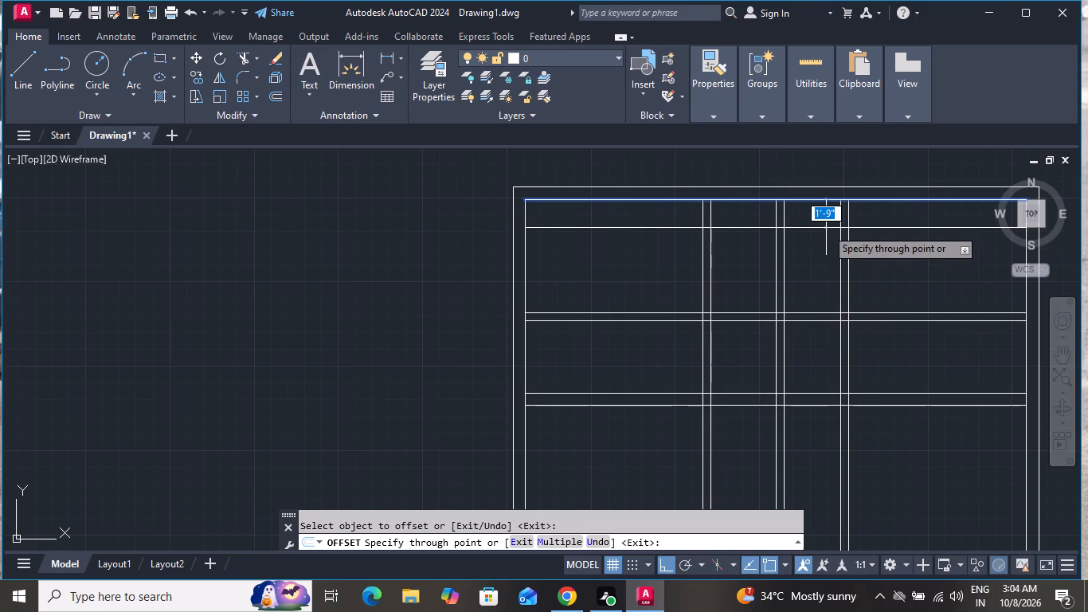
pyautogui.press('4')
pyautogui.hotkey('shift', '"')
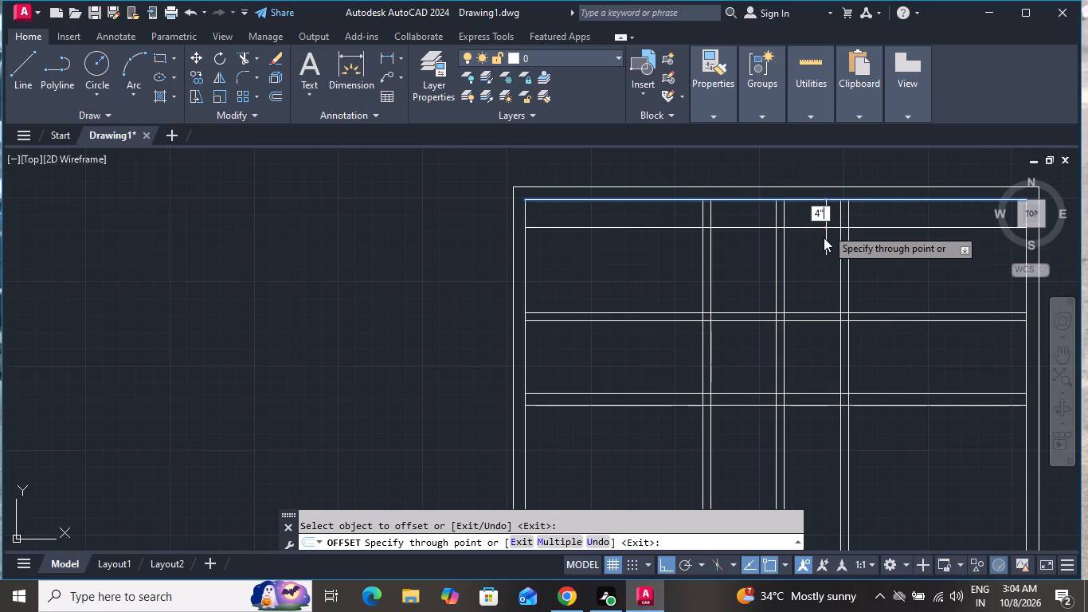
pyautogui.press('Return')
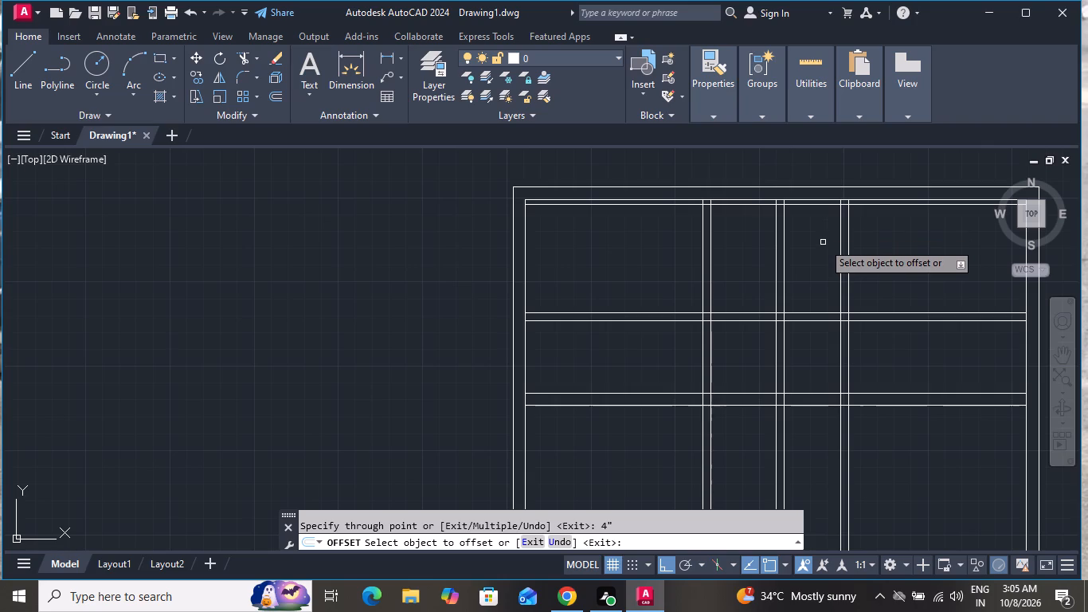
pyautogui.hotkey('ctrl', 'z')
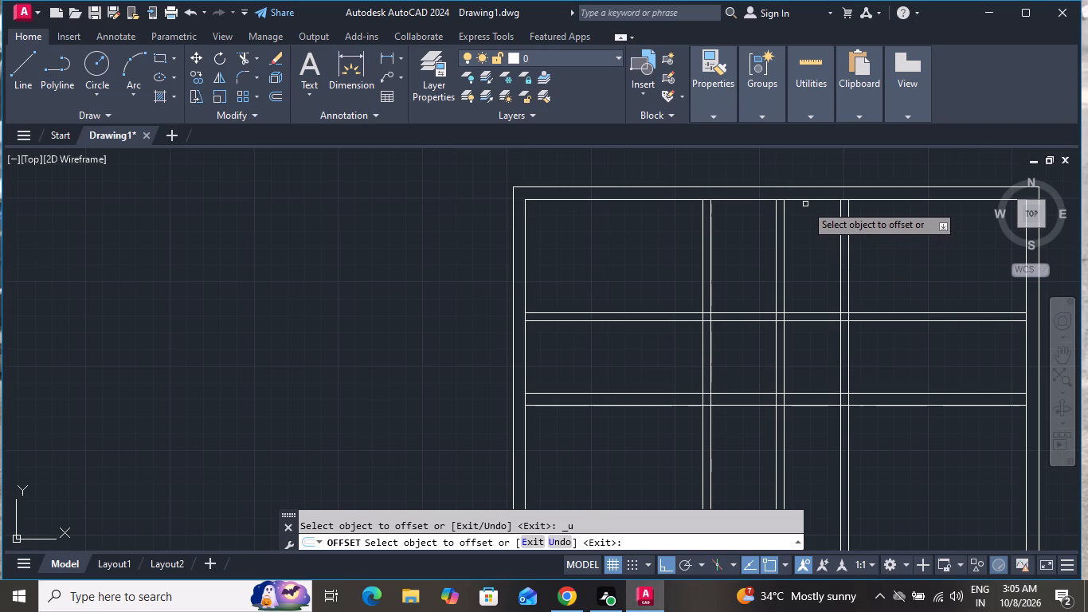
# Add another horizontal partition by offsetting the top wall's inner line 4' down, and the resulting line 6" further down.
pyautogui.click(808, 199)
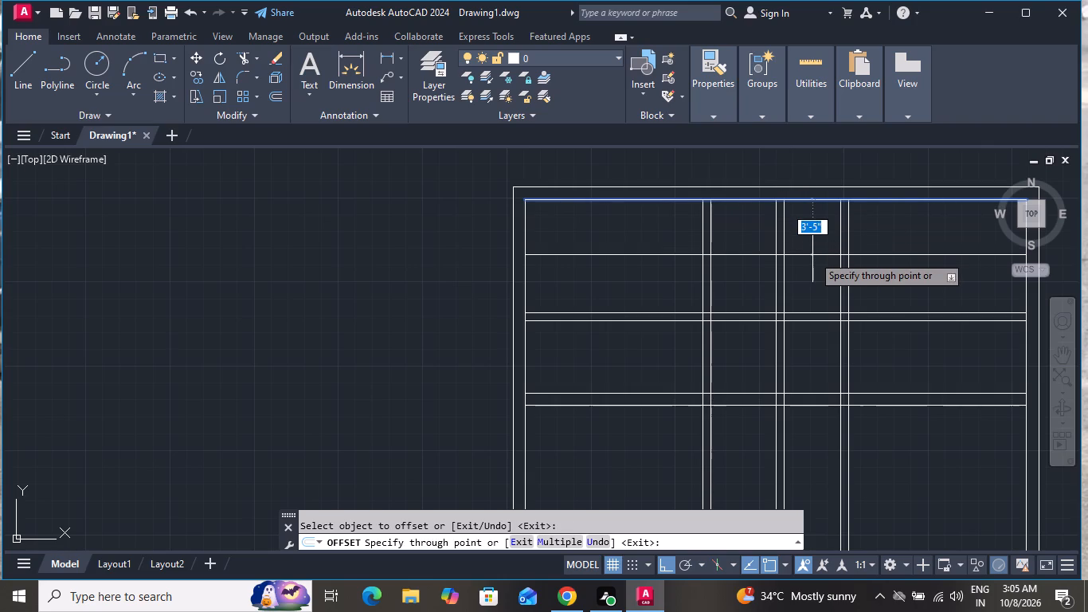
pyautogui.press('4')
pyautogui.press("'")
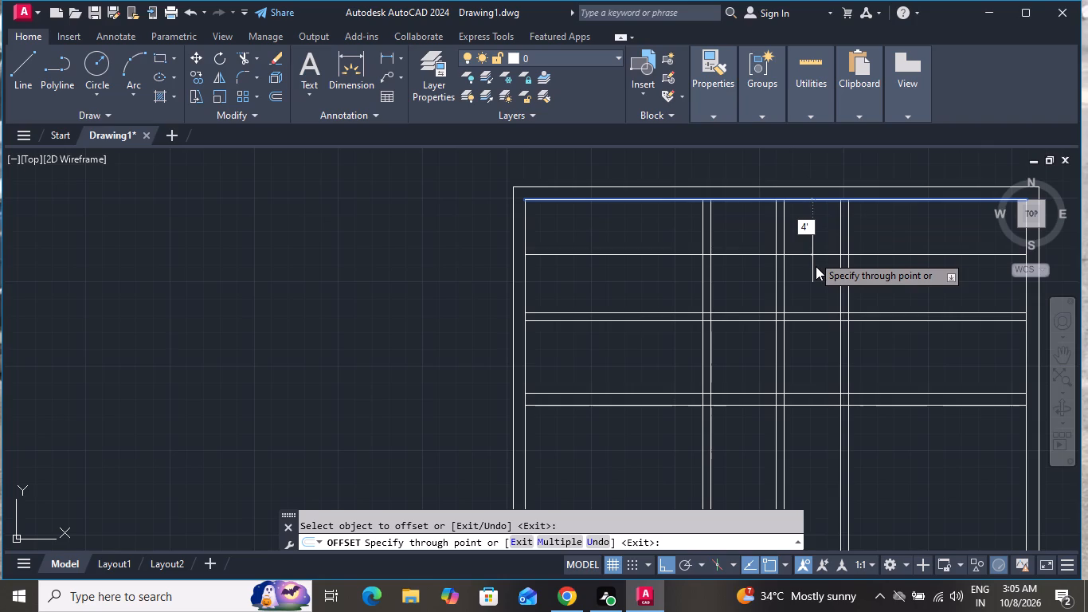
pyautogui.press('Return')
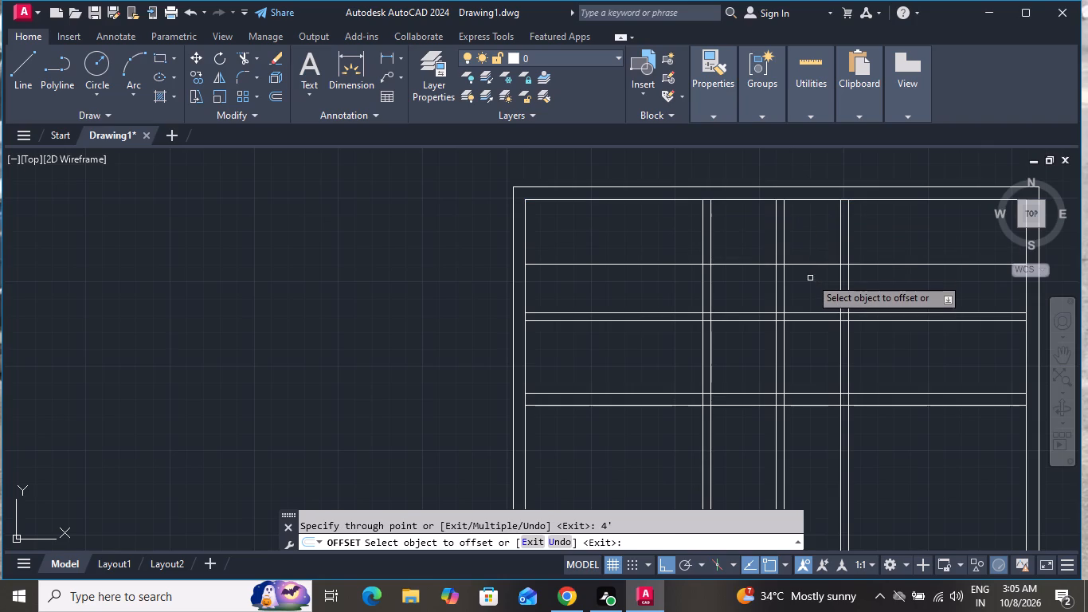
pyautogui.click(810, 264)
pyautogui.press('6')
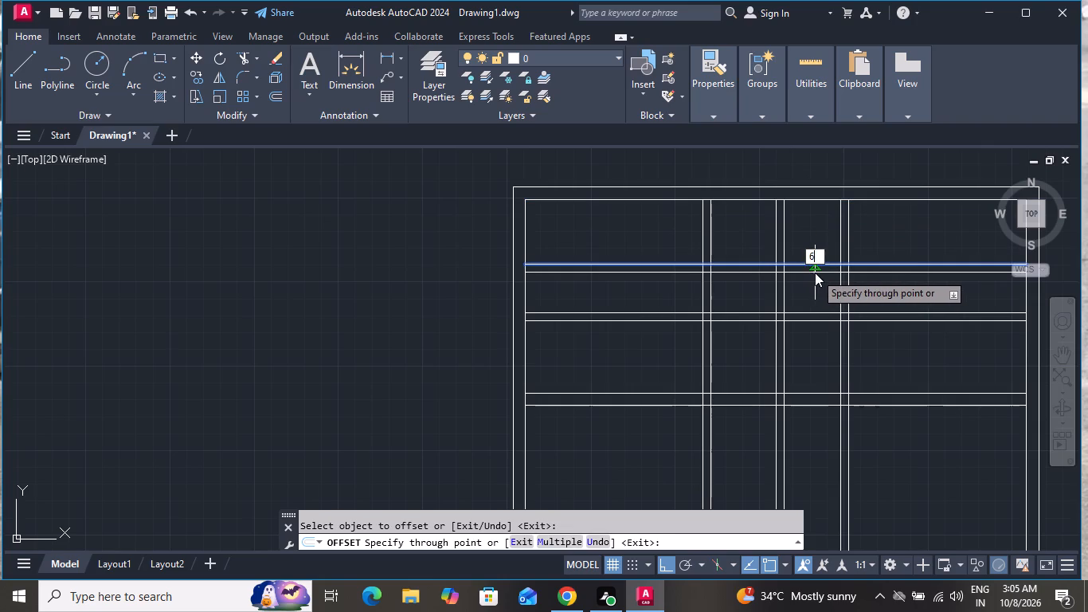
pyautogui.hotkey('shift', '"')
pyautogui.press('Return')
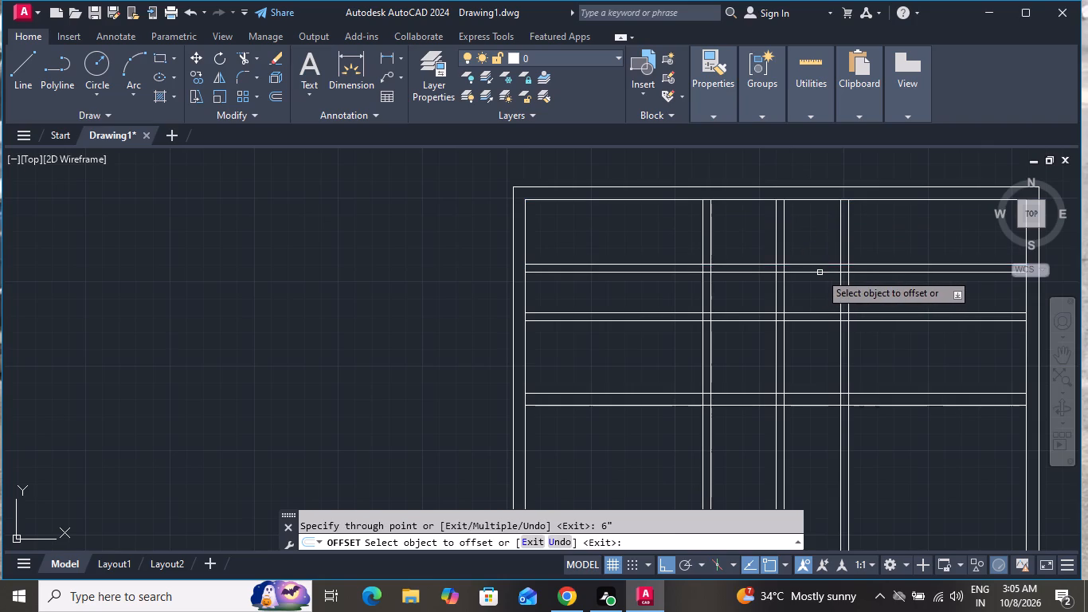
pyautogui.rightClick(895, 230)
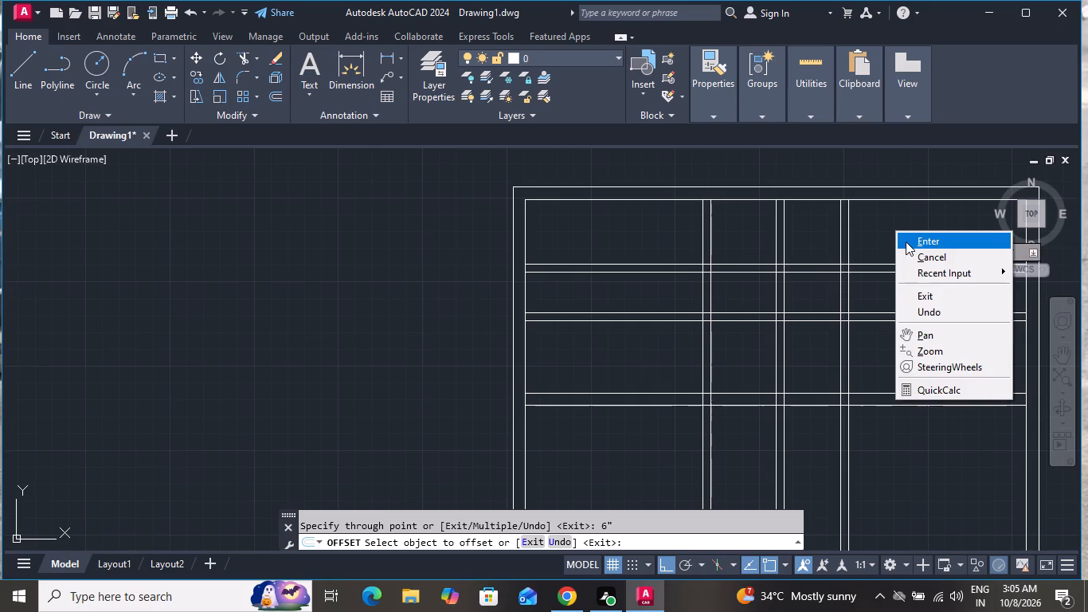
pyautogui.click(906, 241)
# Trim both upper horizontal partitions out of the left room, the 4' one between verticals one and two, and the 7' one between two and three.
pyautogui.press('t')
pyautogui.press('r')
pyautogui.press('space')
pyautogui.press('space')
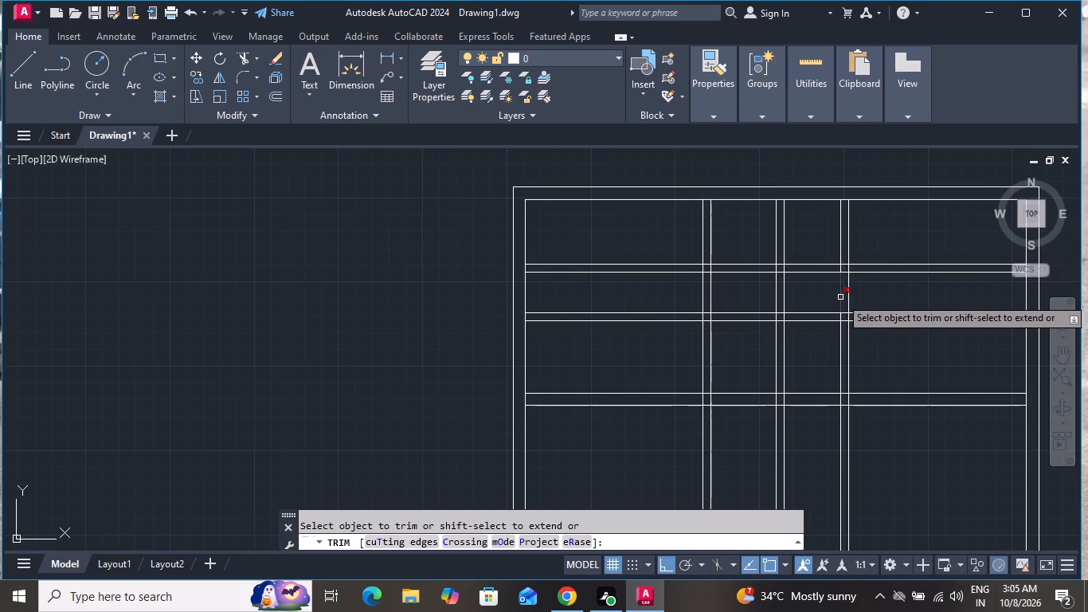
pyautogui.click(655, 249)
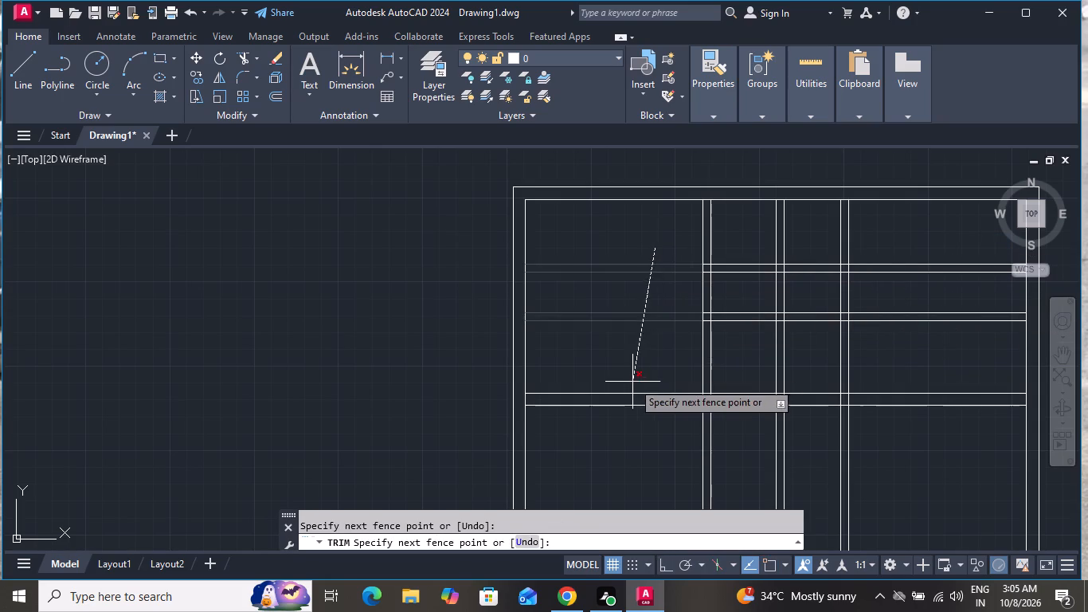
pyautogui.click(631, 362)
pyautogui.click(745, 233)
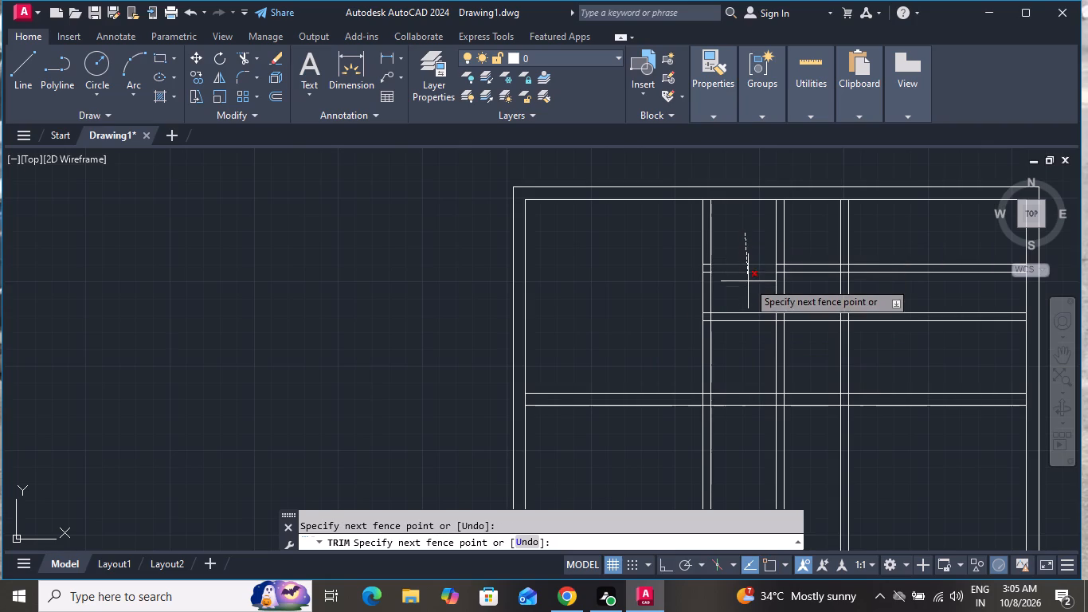
pyautogui.click(747, 292)
pyautogui.click(818, 280)
pyautogui.doubleClick(813, 359)
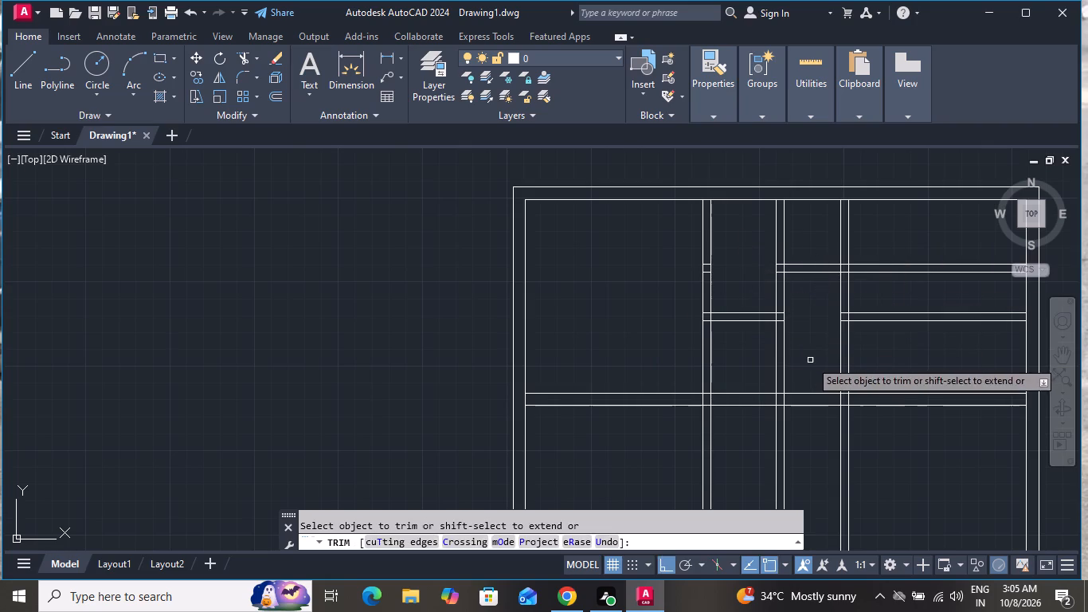
# Trim the second vertical partition between the 7' and 9" partitions, and the 9" horizontal partition between the first and second verticals.
pyautogui.click(754, 367)
pyautogui.moveTo(752, 352); pyautogui.dragTo(752, 373)
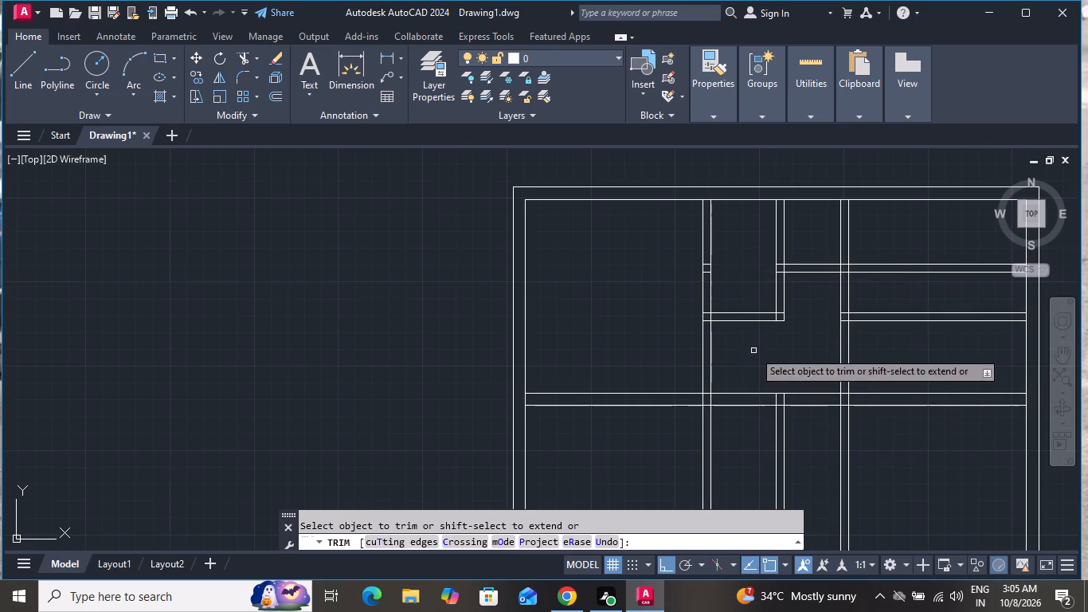
pyautogui.click(753, 351)
pyautogui.click(749, 458)
# Trim all vertical partitions below the 9" horizontal partition, and both upper horizontal partitions to the right of the third vertical.
pyautogui.click(643, 463)
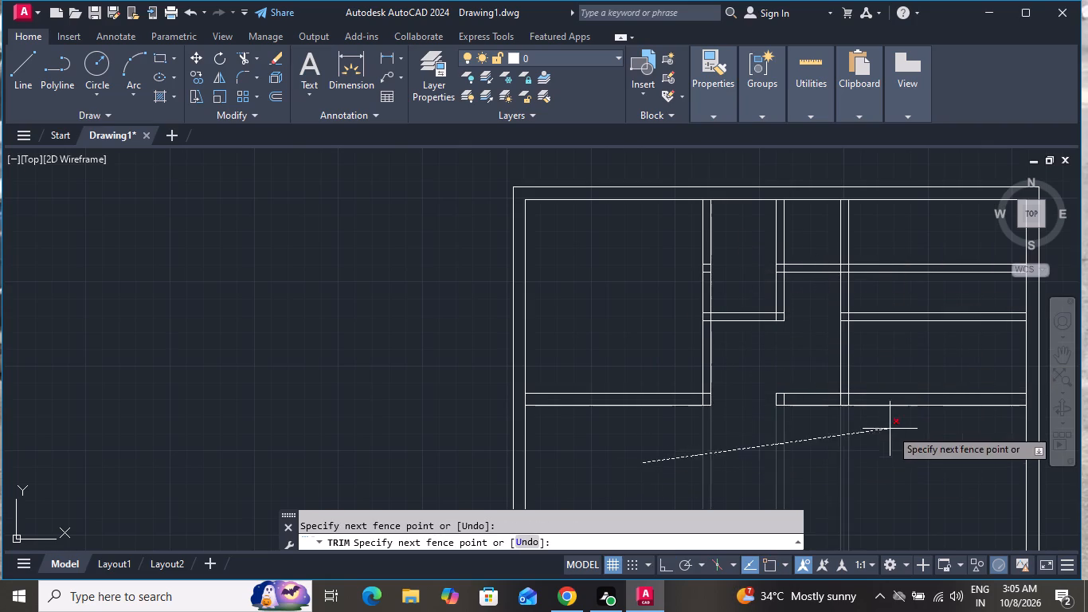
pyautogui.click(902, 429)
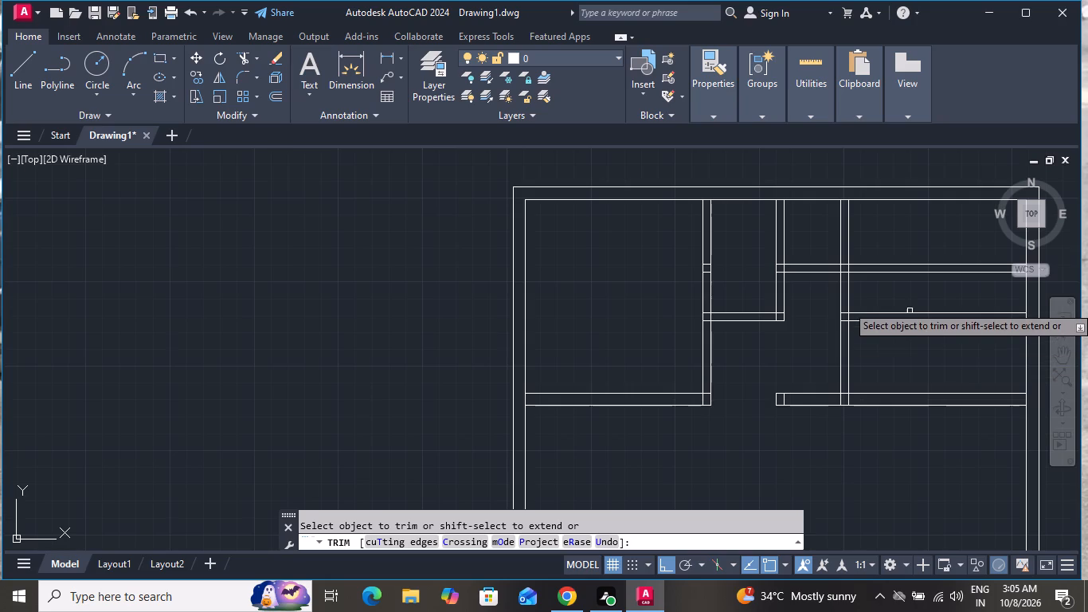
pyautogui.click(938, 274)
pyautogui.click(940, 346)
pyautogui.click(956, 237)
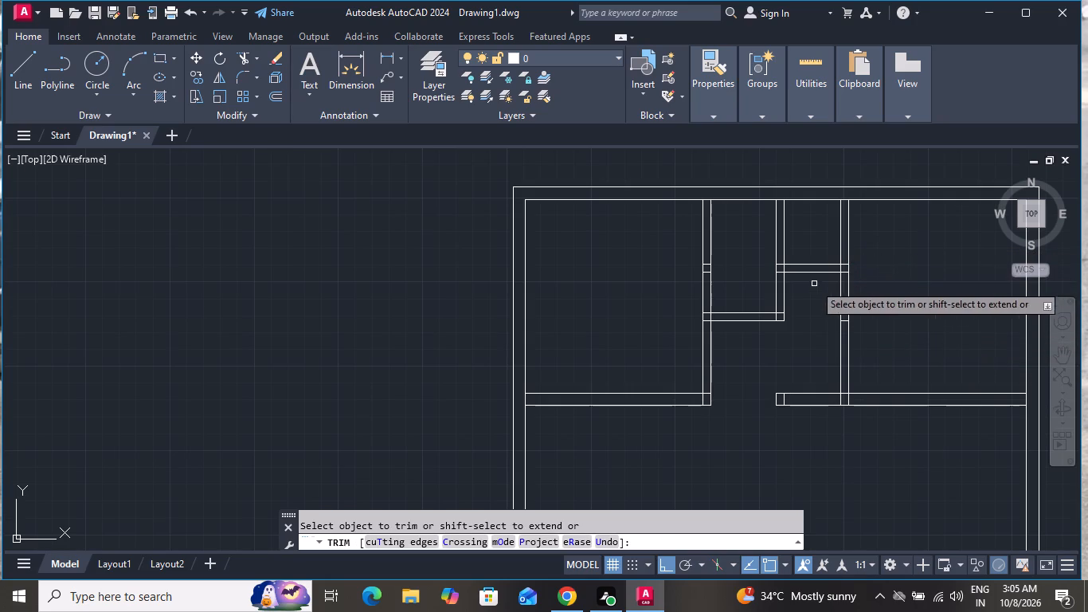
# Clean up the first vertical partition by trimming its leftover crossing segments and opening its junction with the 7' horizontal partition.
pyautogui.scroll(3, 692, 273)
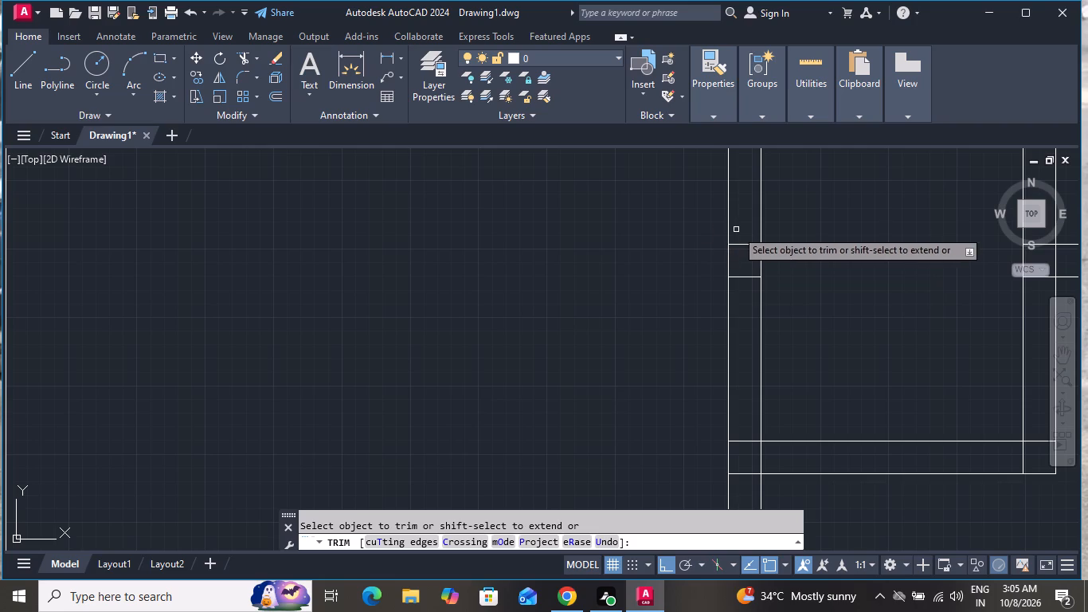
pyautogui.click(746, 219)
pyautogui.click(749, 324)
pyautogui.scroll(-4, 774, 268)
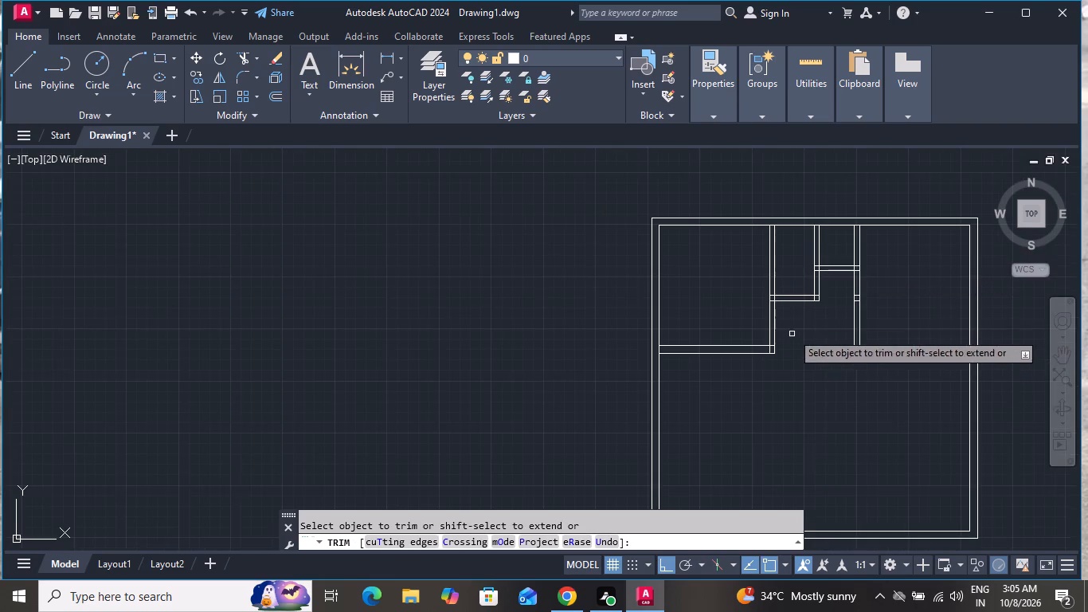
pyautogui.scroll(6, 773, 300)
pyautogui.moveTo(714, 285); pyautogui.dragTo(713, 269)
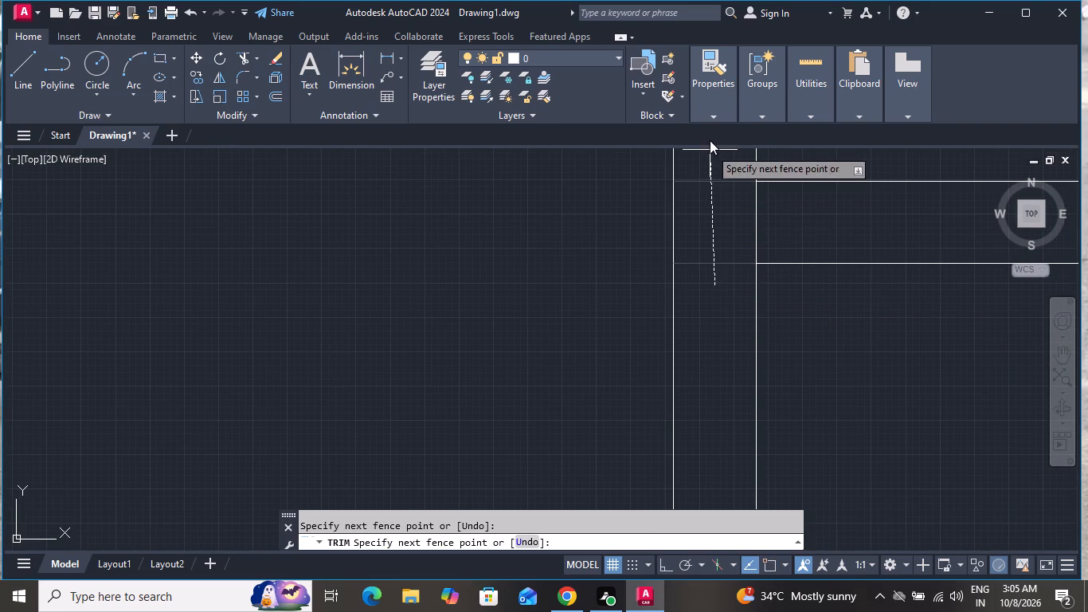
pyautogui.click(710, 140)
pyautogui.click(730, 226)
pyautogui.click(824, 210)
pyautogui.click(728, 215)
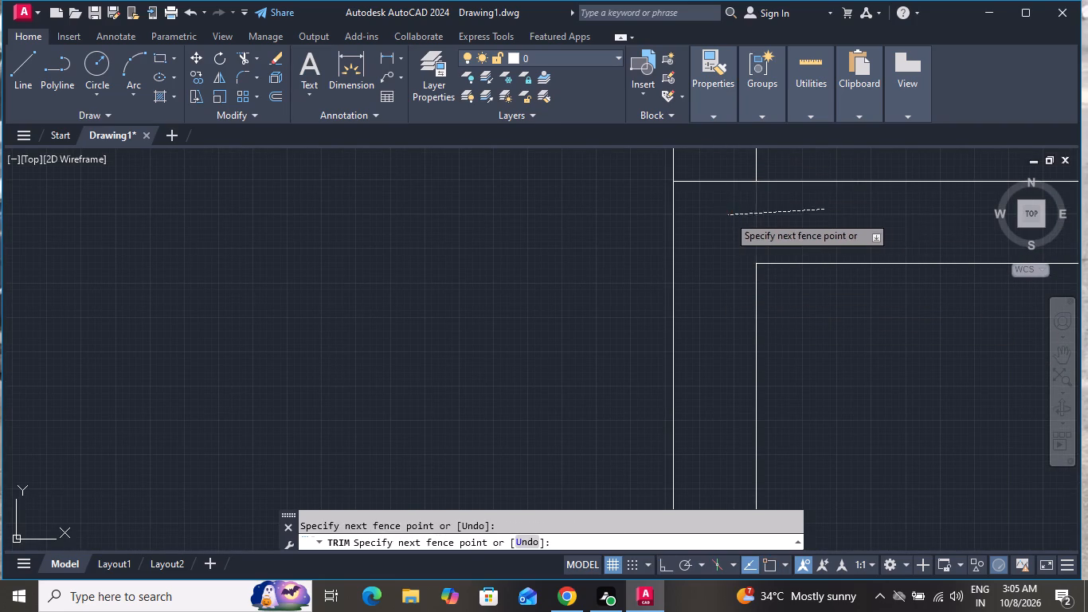
pyautogui.click(730, 225)
pyautogui.click(726, 167)
# Trim the overlapping segments where the first vertical partition meets the 9" horizontal partition, leaving a clean corner.
pyautogui.scroll(-4, 777, 249)
pyautogui.scroll(1, 757, 233)
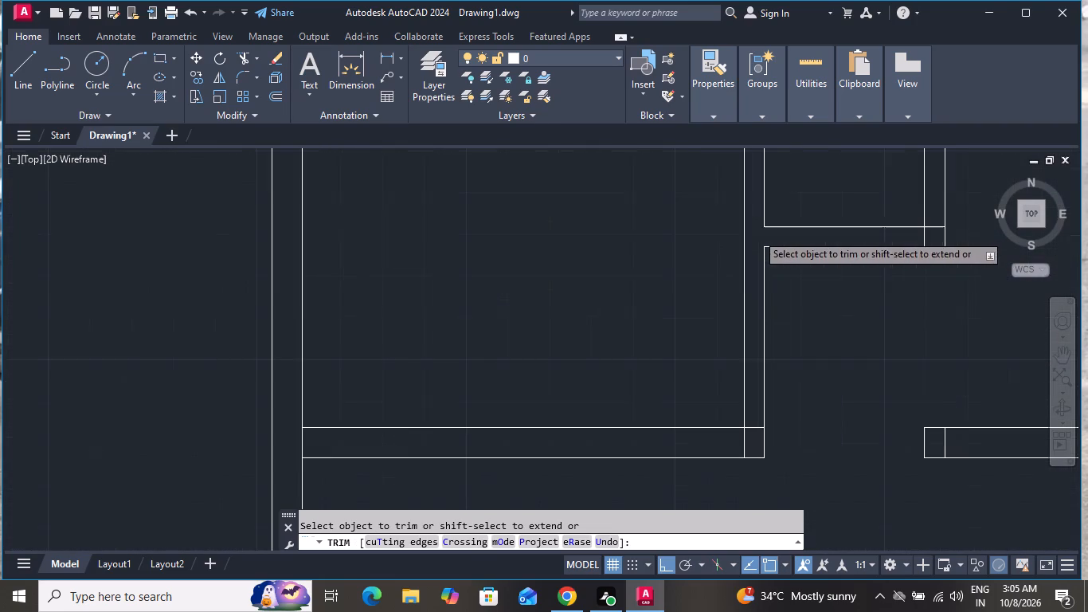
pyautogui.scroll(2, 746, 471)
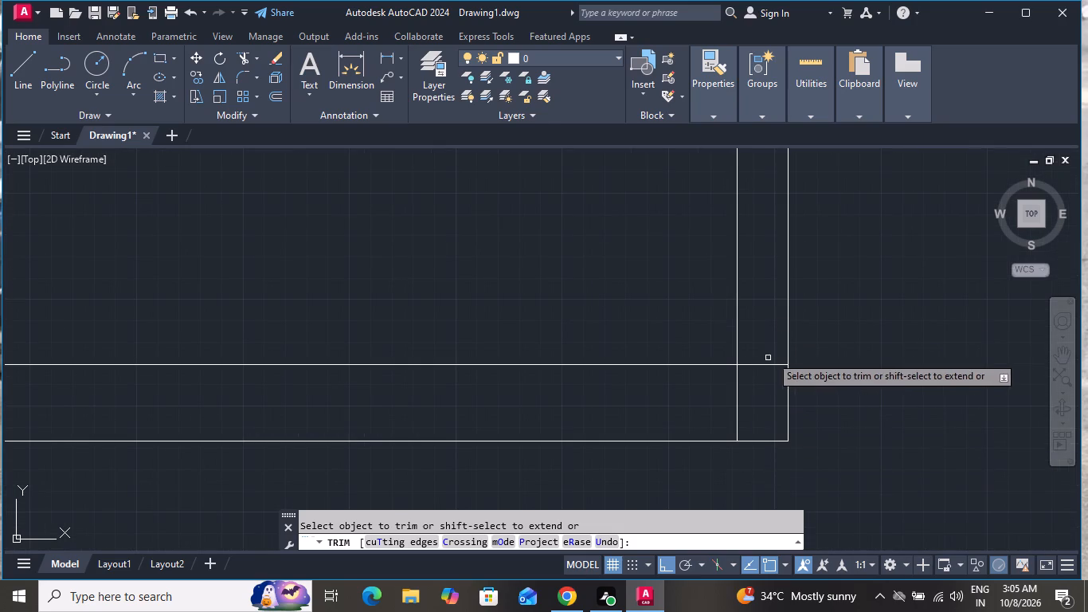
pyautogui.click(785, 327)
pyautogui.doubleClick(761, 398)
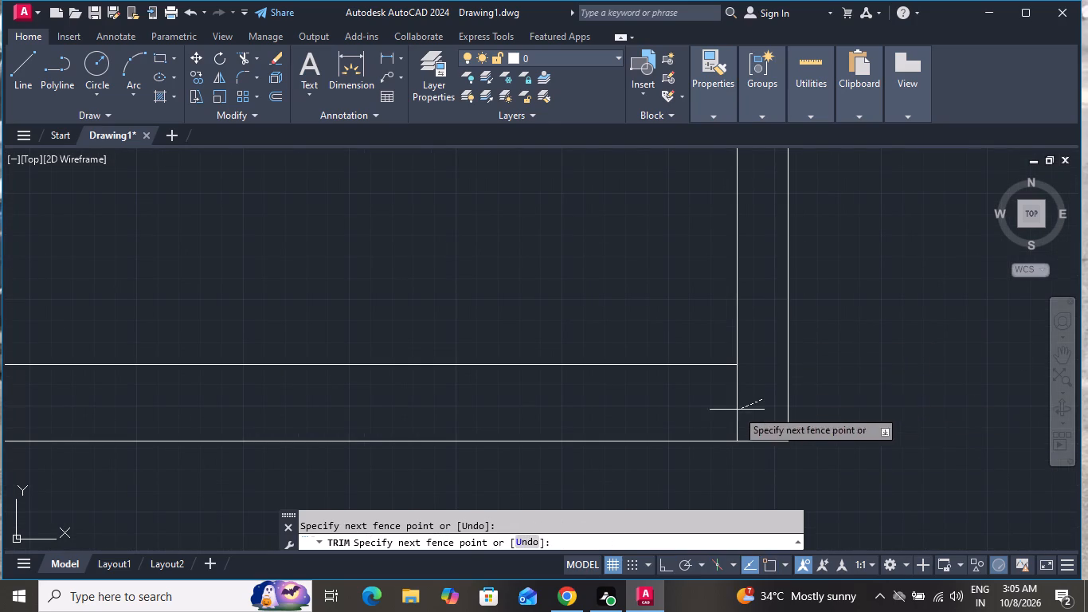
pyautogui.click(687, 415)
pyautogui.scroll(-1, 788, 369)
pyautogui.scroll(1, 788, 369)
pyautogui.scroll(-3, 788, 369)
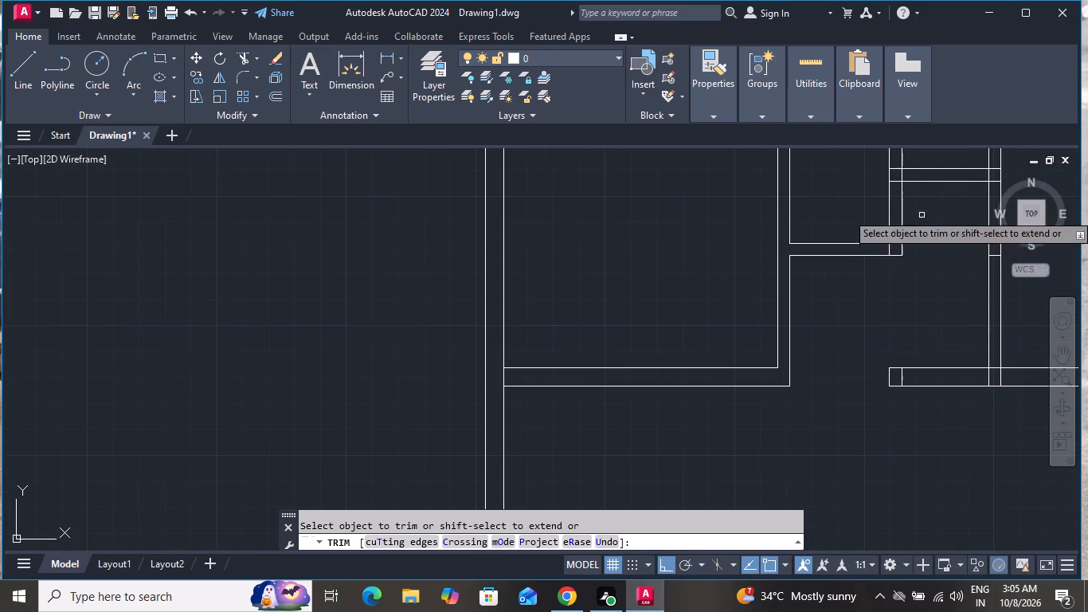
# Trim the 4' horizontal partition's leftover segments inside the second vertical partition.
pyautogui.scroll(-2, 935, 280)
pyautogui.scroll(1, 933, 329)
pyautogui.scroll(-1, 933, 329)
pyautogui.scroll(3, 926, 257)
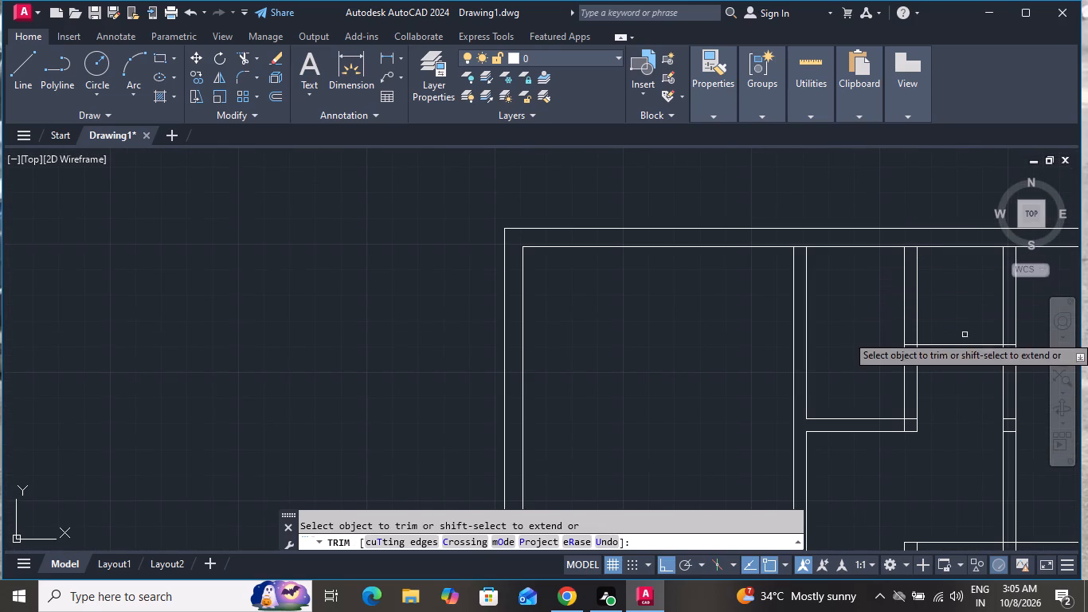
pyautogui.scroll(3, 912, 371)
pyautogui.click(896, 235)
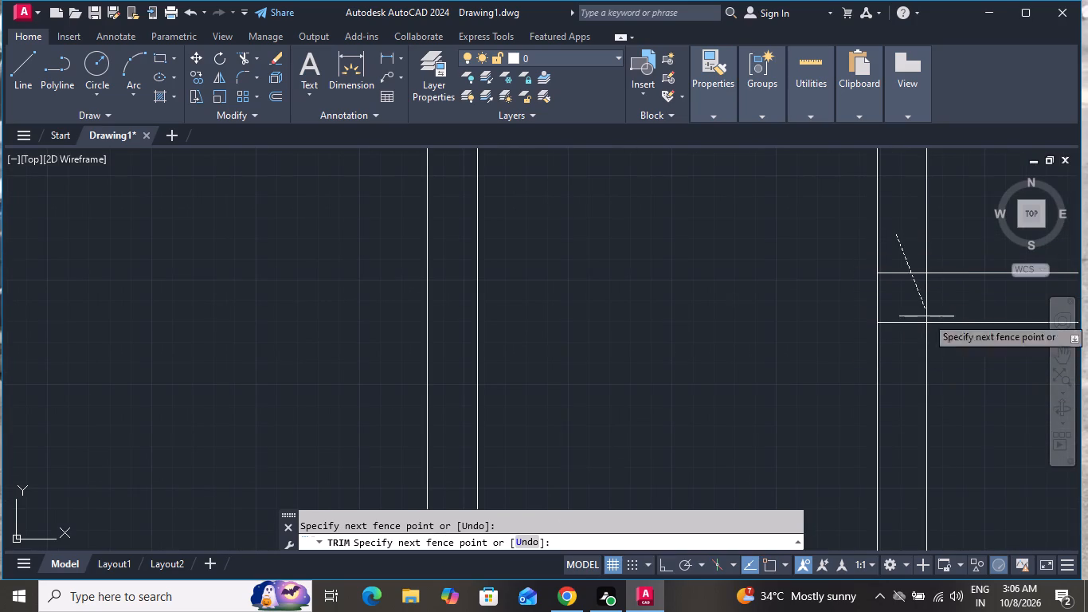
pyautogui.click(902, 391)
# Trim the overlapping segments at the corner where the second vertical partition meets the 7' horizontal partition.
pyautogui.scroll(-2, 952, 284)
pyautogui.scroll(1, 952, 283)
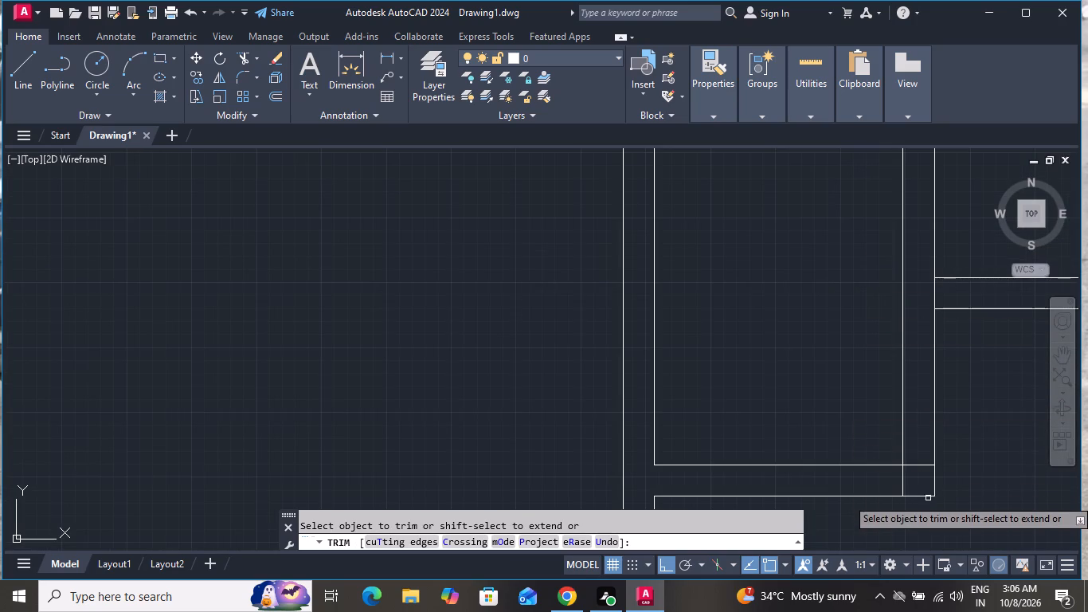
pyautogui.scroll(3, 914, 507)
pyautogui.click(931, 300)
pyautogui.click(942, 374)
pyautogui.click(944, 384)
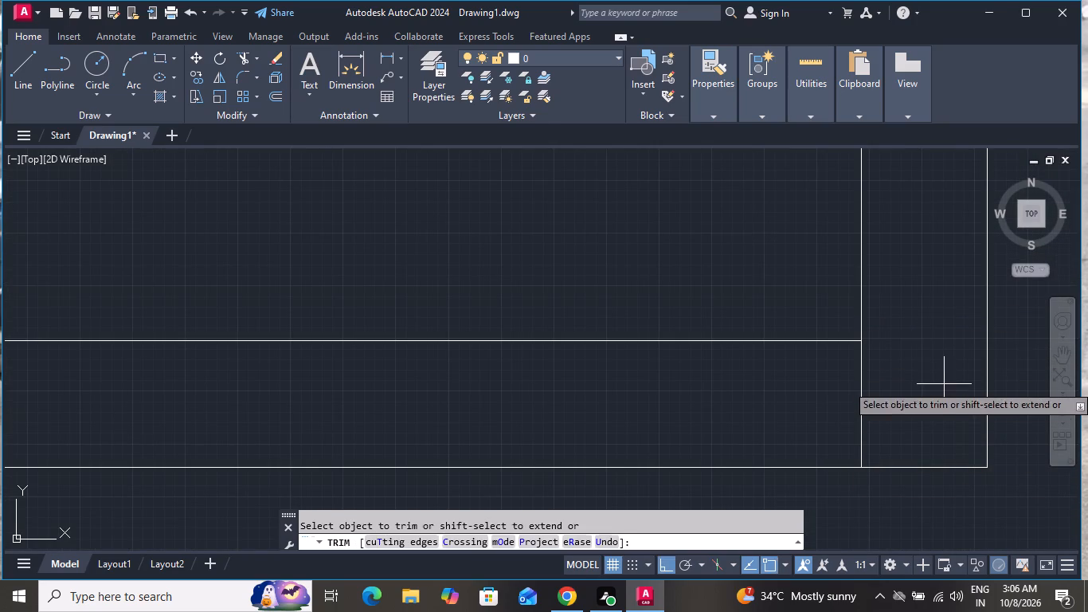
pyautogui.click(799, 417)
pyautogui.scroll(-5, 799, 405)
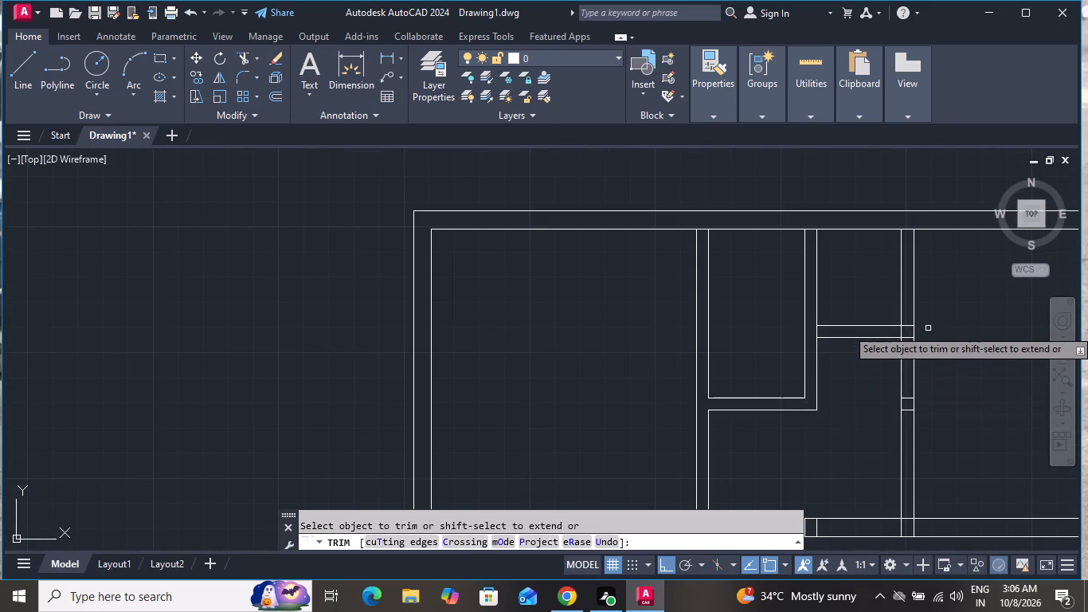
# Clean up the third vertical partition by opening its junction with the 4' partition and trimming the 7' partition's leftover segments inside it.
pyautogui.scroll(2, 913, 331)
pyautogui.click(895, 280)
pyautogui.click(897, 405)
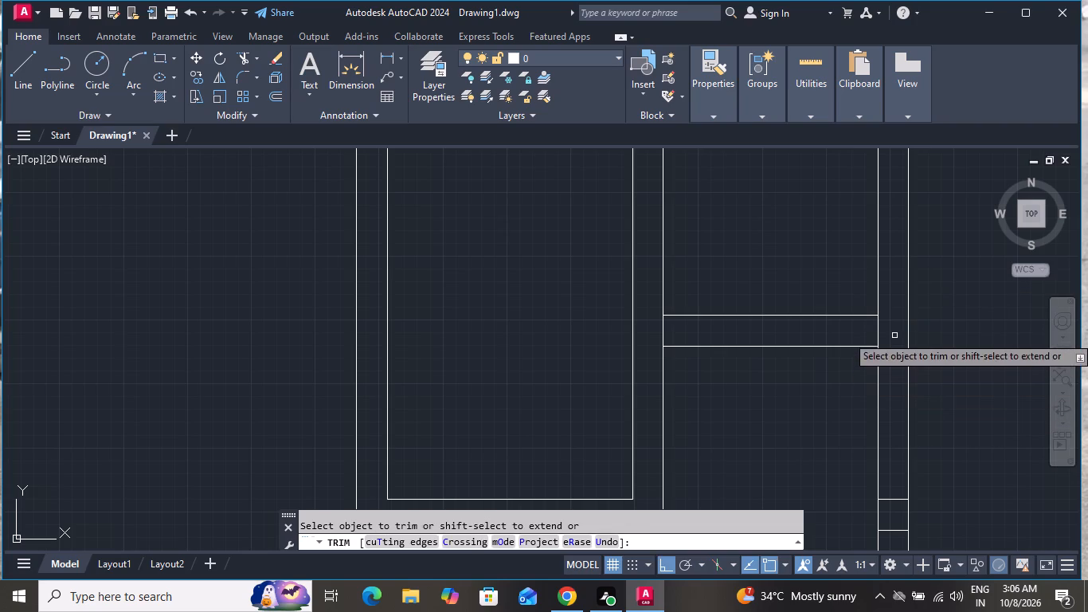
pyautogui.click(894, 329)
pyautogui.click(840, 335)
pyautogui.scroll(-3, 890, 388)
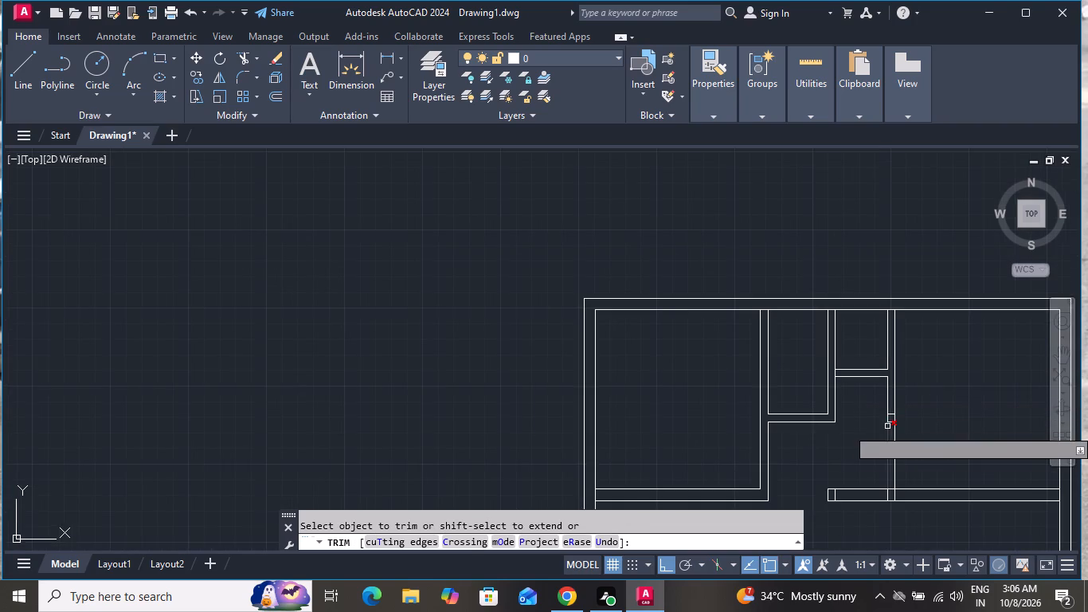
pyautogui.scroll(3, 887, 441)
pyautogui.click(892, 317)
pyautogui.click(890, 422)
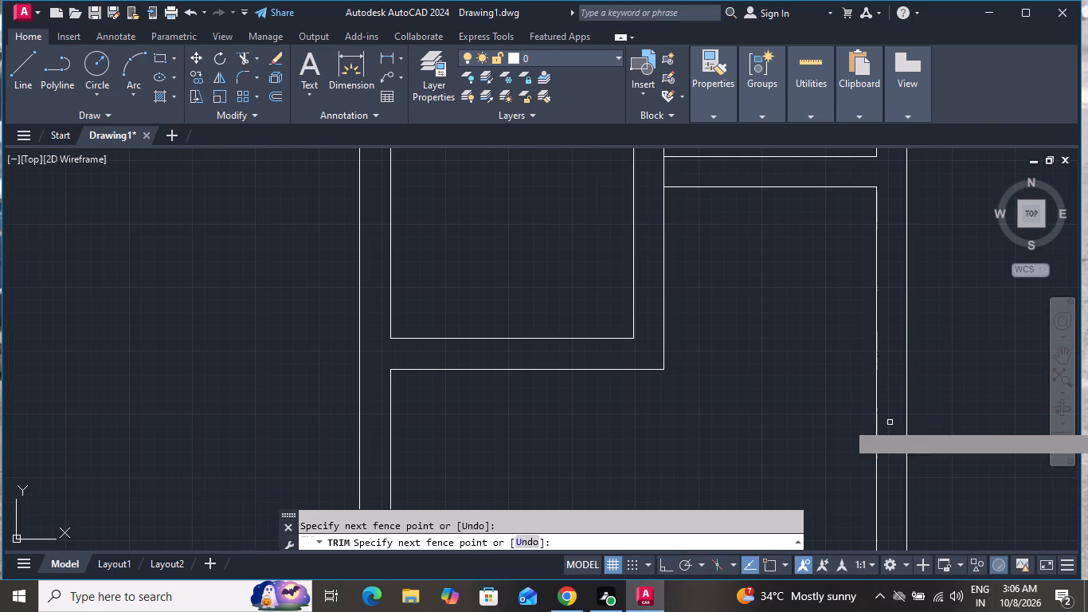
# Trim the second vertical partition's leftover line inside the left end of the right-hand 9" horizontal partition, keeping the end closed.
pyautogui.scroll(-1, 915, 352)
pyautogui.scroll(1, 915, 352)
pyautogui.scroll(-1, 915, 352)
pyautogui.scroll(1, 916, 352)
pyautogui.scroll(-3, 929, 339)
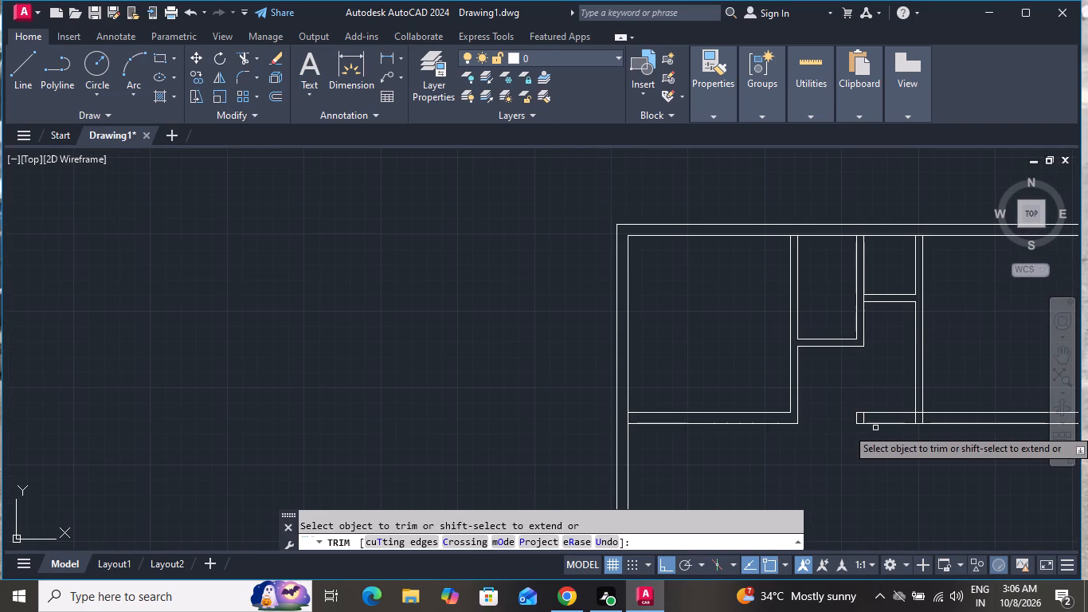
pyautogui.scroll(4, 873, 426)
pyautogui.click(773, 399)
pyautogui.click(902, 383)
# Trim the crossing lines where the third vertical partition meets the 9" horizontal partition, forming an open T-junction.
pyautogui.scroll(1, 857, 390)
pyautogui.scroll(-3, 844, 391)
pyautogui.scroll(1, 828, 390)
pyautogui.scroll(-3, 818, 387)
pyautogui.scroll(3, 872, 395)
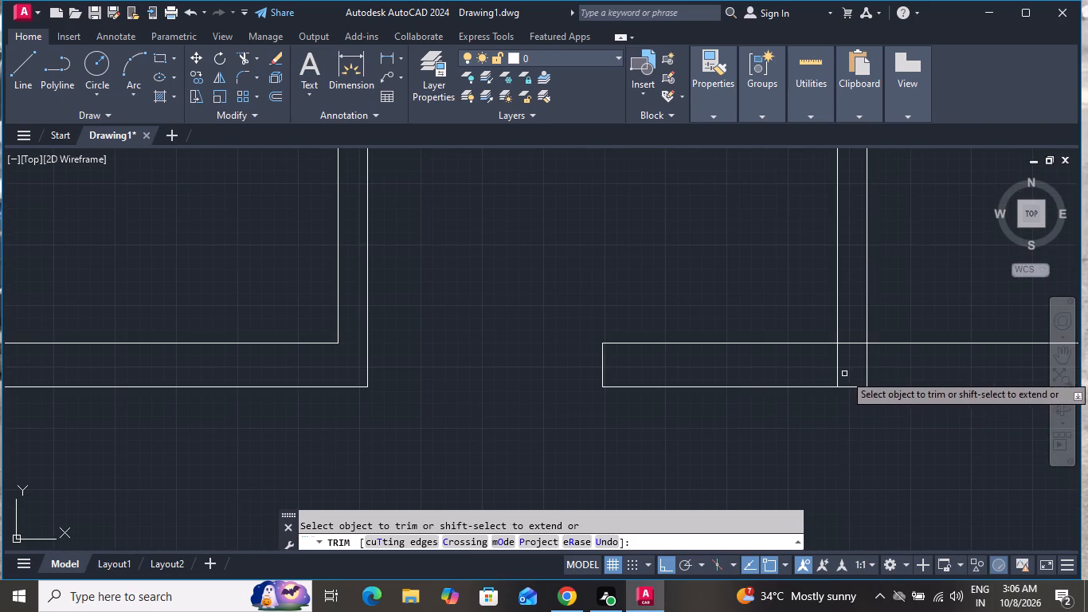
pyautogui.click(820, 369)
pyautogui.click(910, 362)
pyautogui.click(861, 370)
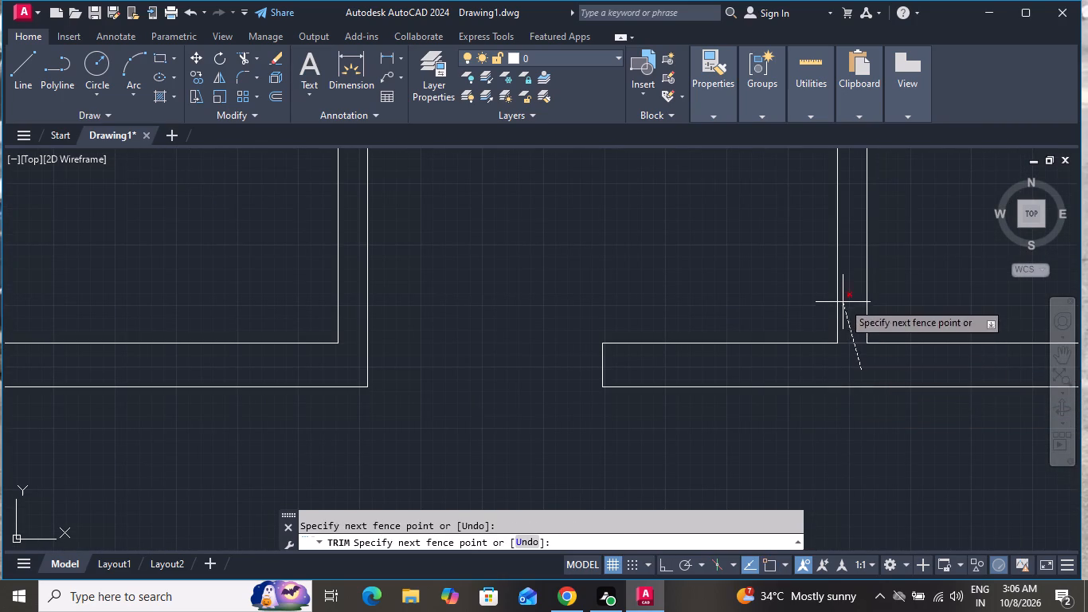
pyautogui.click(843, 298)
# Trim the top wall's inner line between the two lines of the third vertical partition to open their junction.
pyautogui.scroll(-4, 877, 375)
pyautogui.scroll(2, 850, 253)
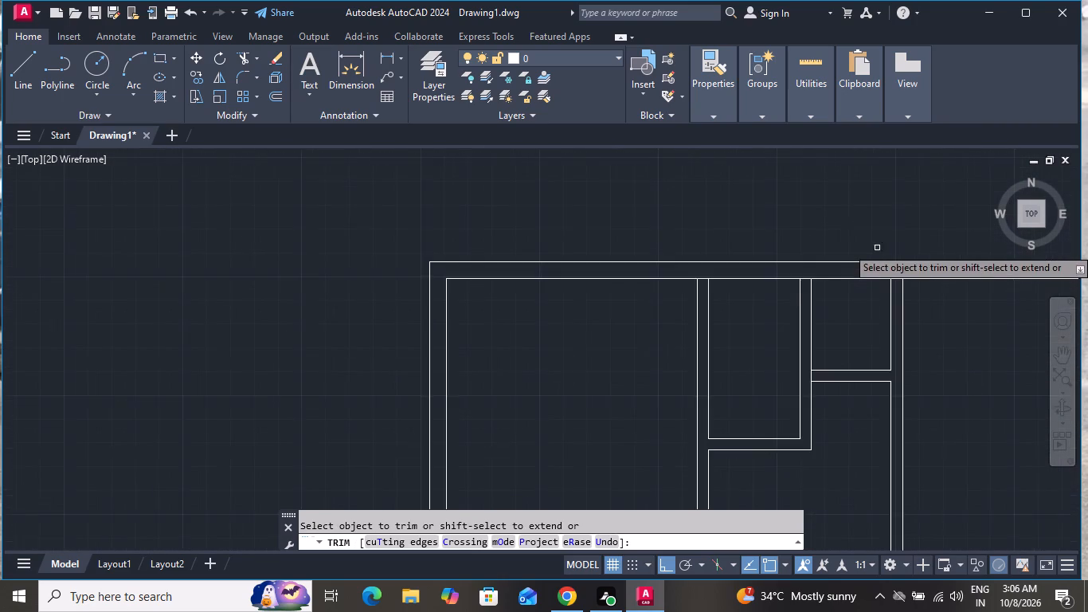
pyautogui.scroll(2, 905, 257)
pyautogui.click(886, 305)
pyautogui.click(884, 346)
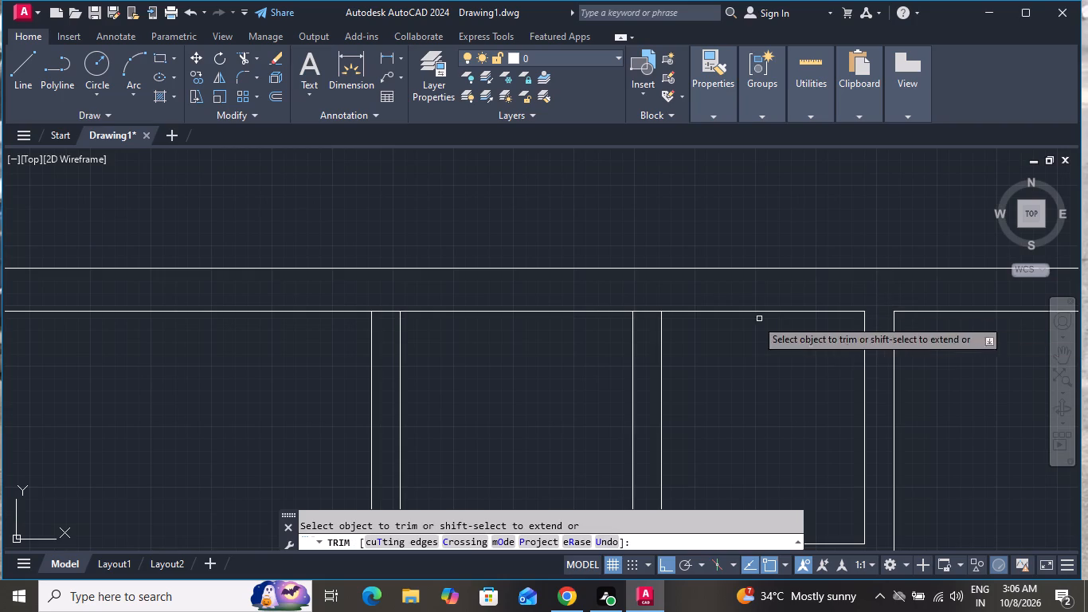
# Trim the top wall's inner line between the lines of the second and first vertical partitions to open both junctions.
pyautogui.click(651, 296)
pyautogui.click(651, 346)
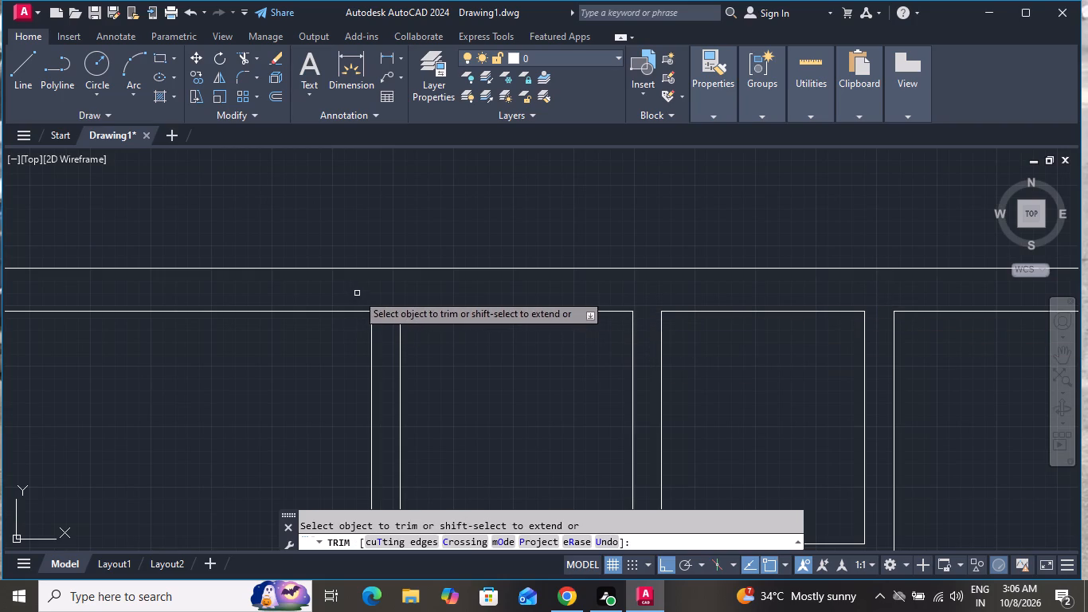
pyautogui.click(386, 295)
pyautogui.click(386, 336)
# Trim the left and right outer walls' inner lines where the 9" horizontal partitions meet them, opening both junctions.
pyautogui.scroll(-4, 472, 320)
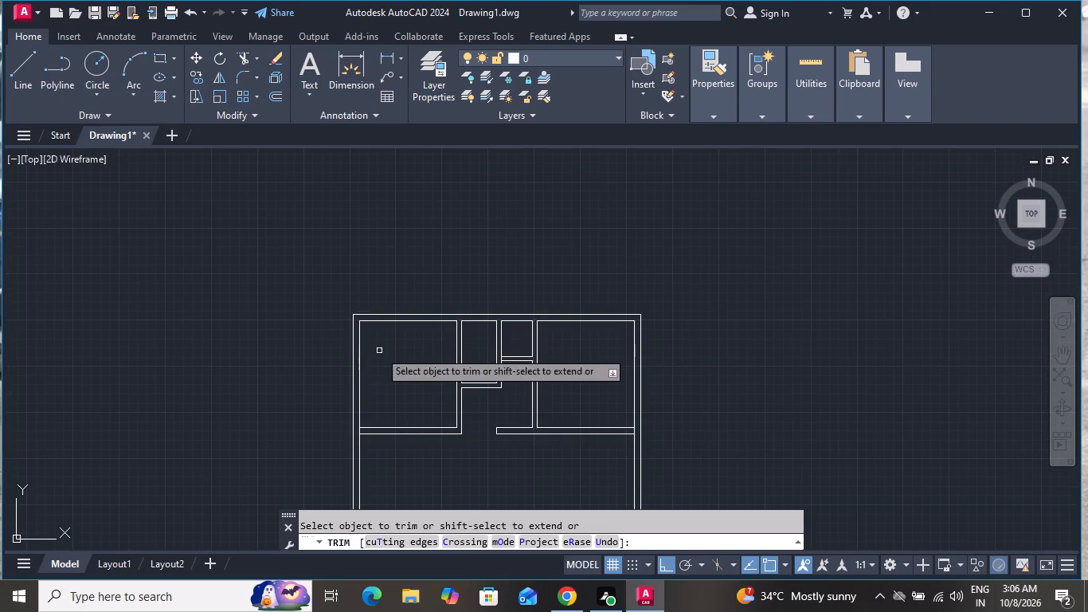
pyautogui.scroll(4, 364, 448)
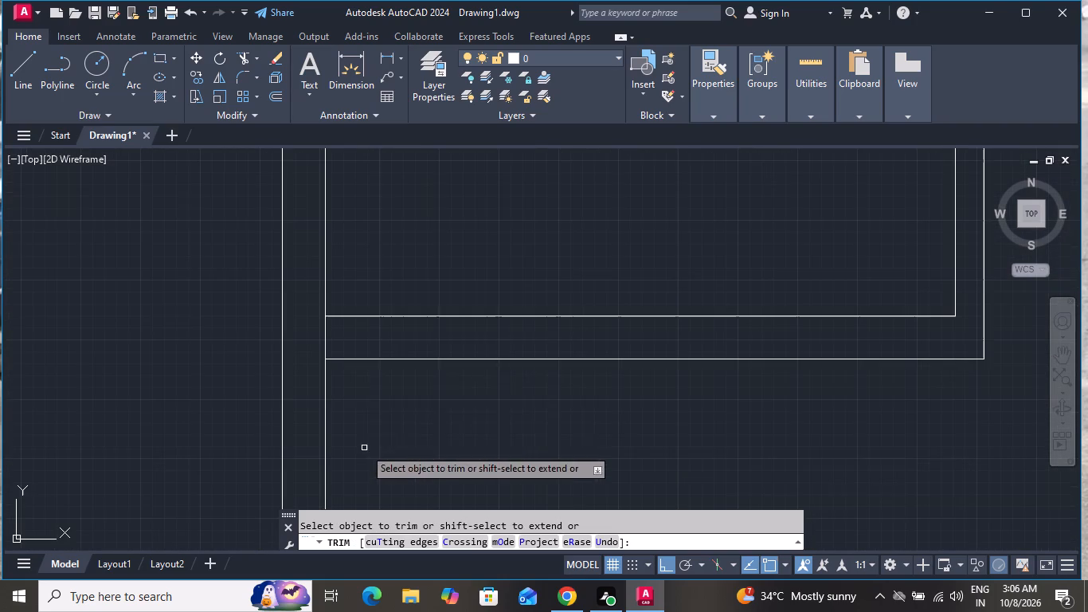
pyautogui.click(316, 331)
pyautogui.click(372, 339)
pyautogui.scroll(-4, 557, 320)
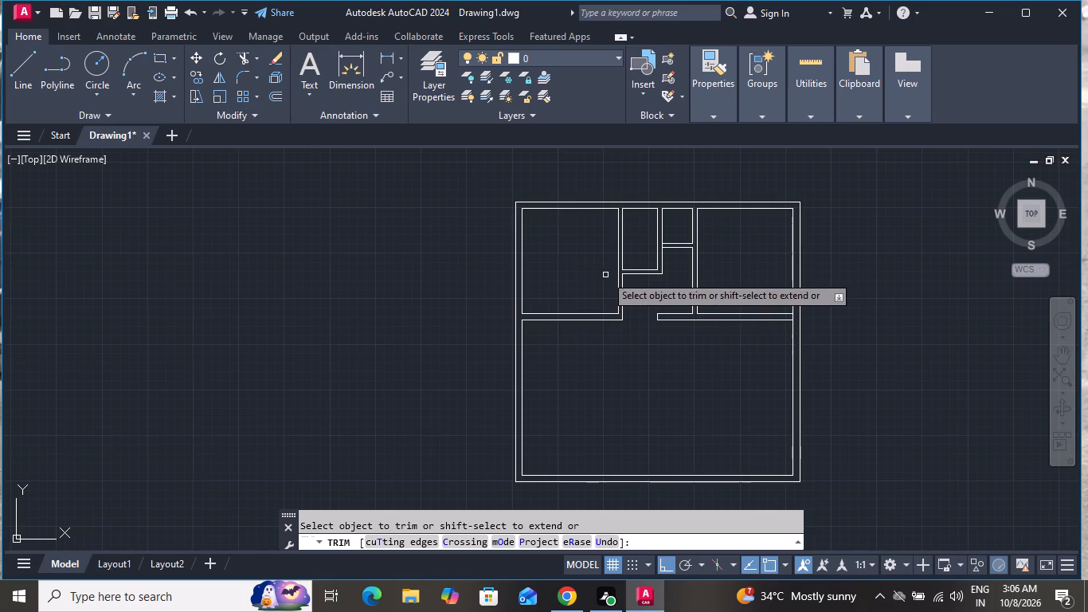
pyautogui.scroll(4, 785, 304)
pyautogui.click(813, 350)
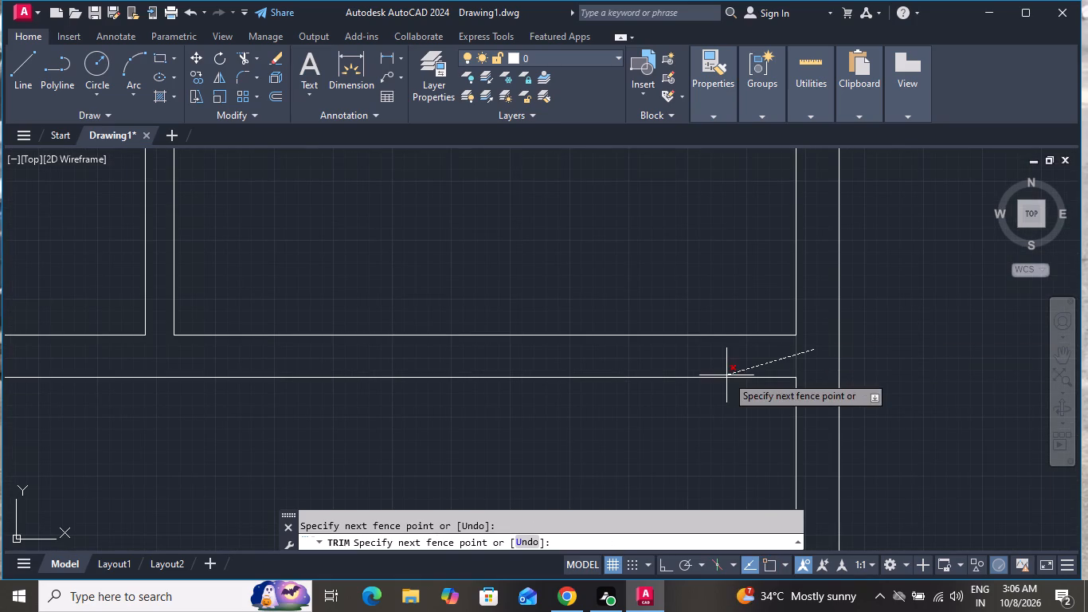
pyautogui.click(739, 362)
pyautogui.scroll(1, 764, 352)
pyautogui.scroll(-1, 764, 352)
pyautogui.scroll(1, 766, 351)
pyautogui.scroll(-6, 798, 345)
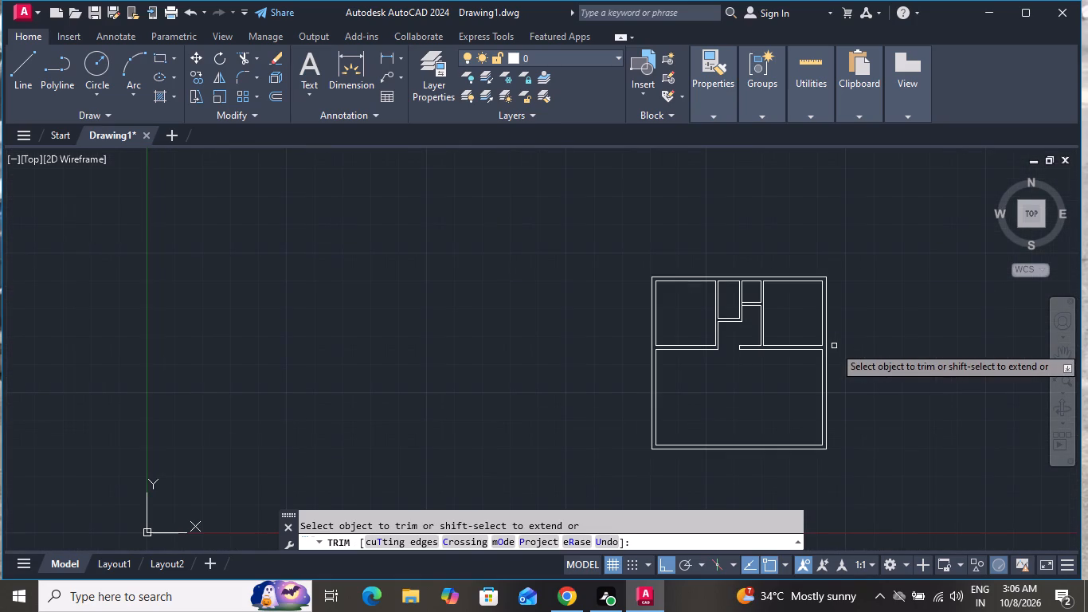
pyautogui.scroll(2, 787, 271)
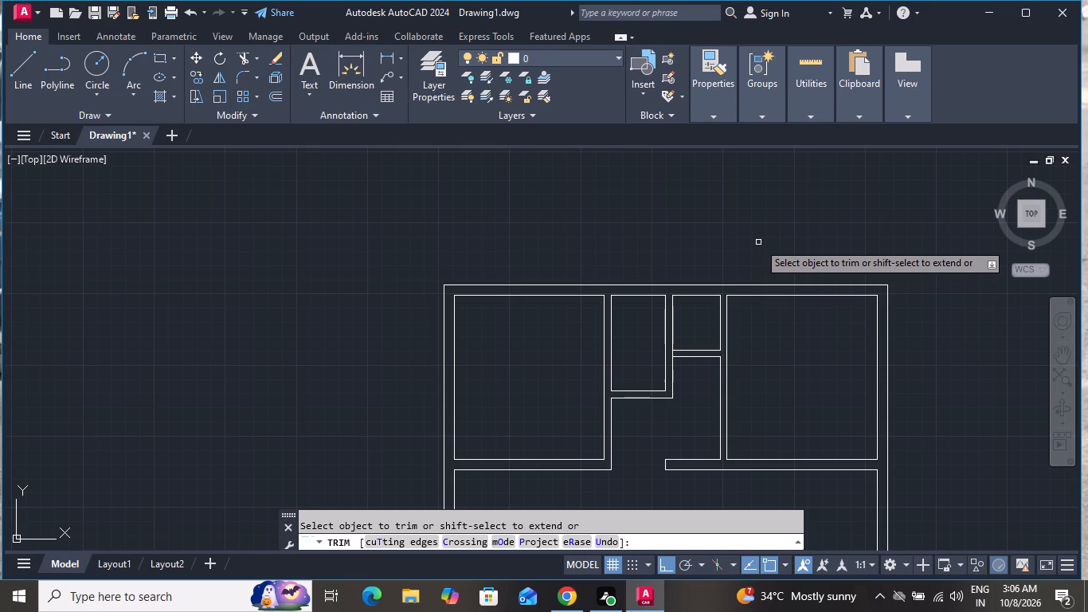
pyautogui.press('Escape')
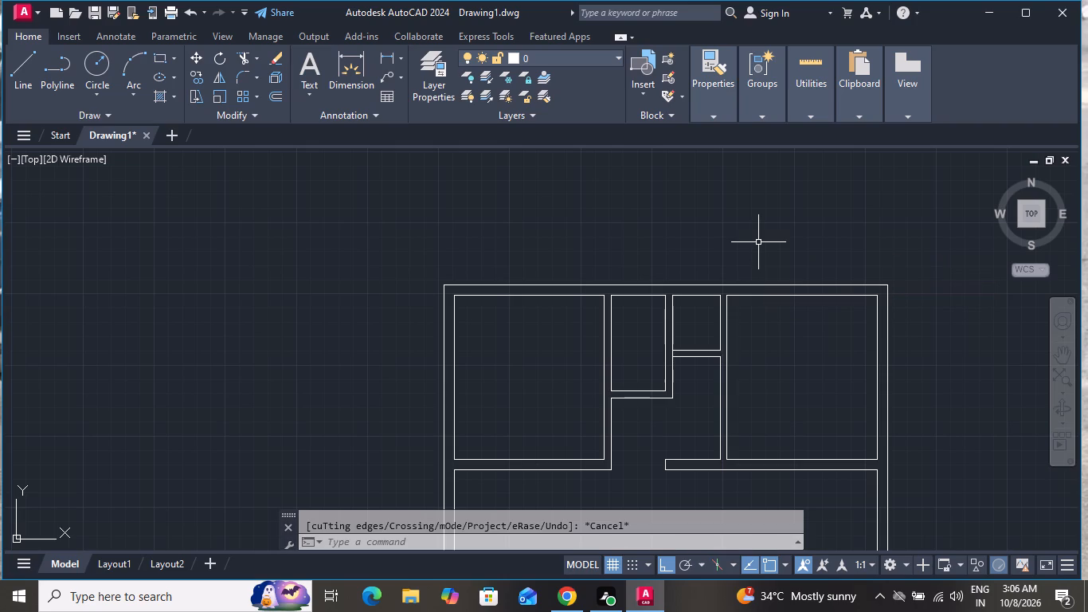
# Offset the bottom wall's inner line 11'0" upward into the large lower room, using the Through option.
pyautogui.write('O T')
pyautogui.press('space')
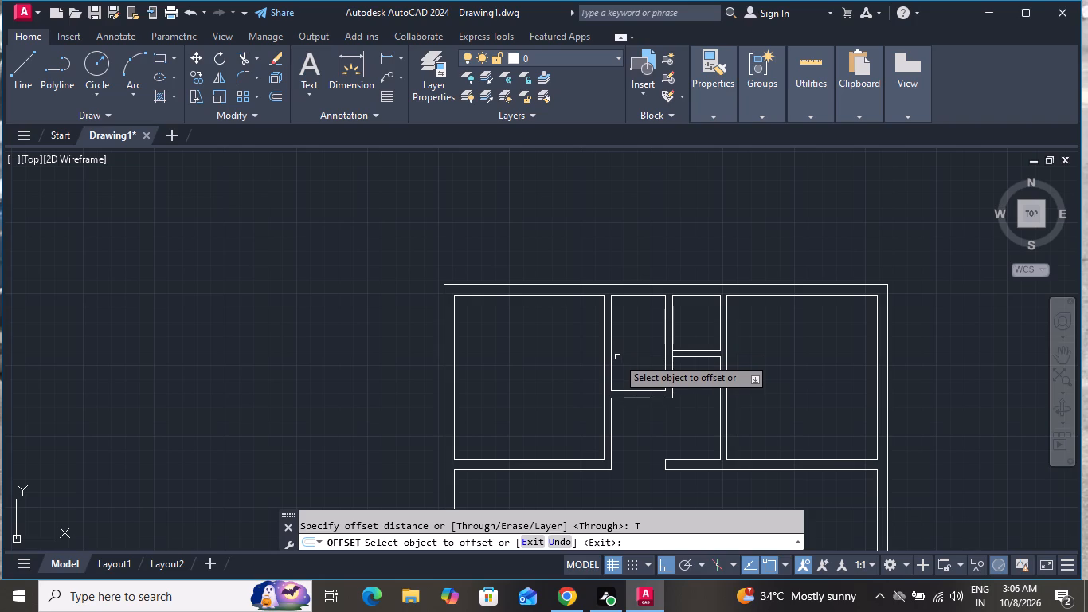
pyautogui.scroll(2, 590, 358)
pyautogui.scroll(-4, 584, 359)
pyautogui.scroll(2, 572, 451)
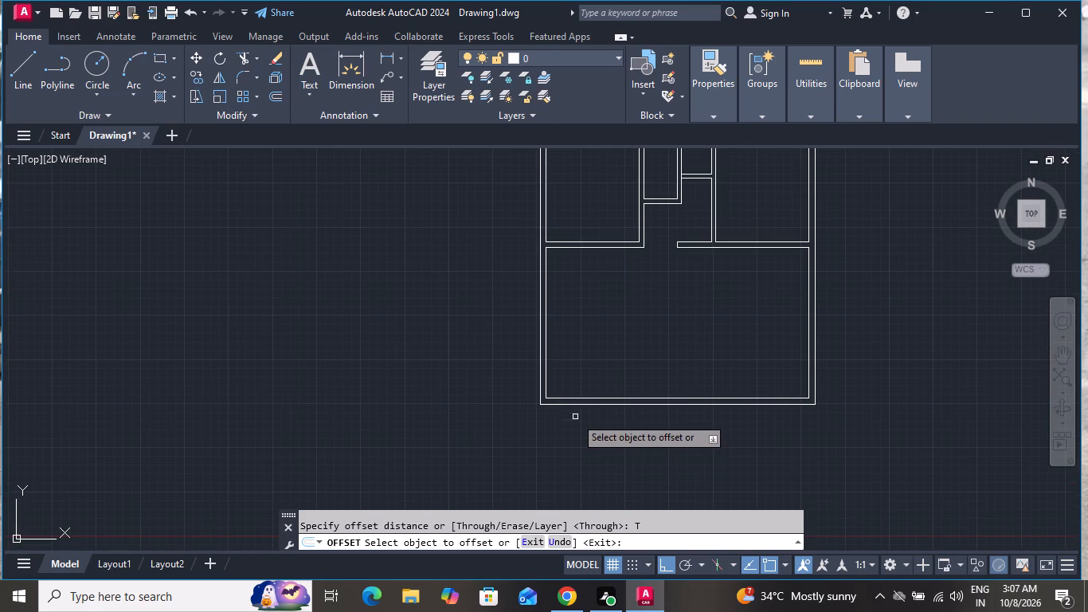
pyautogui.click(582, 400)
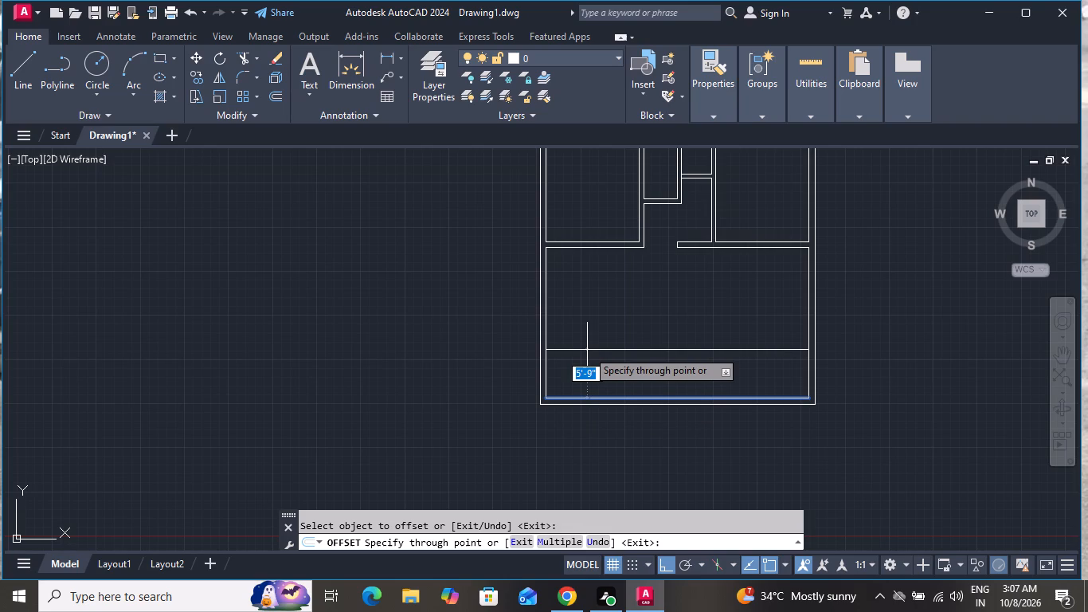
pyautogui.write('11')
pyautogui.write('\'0"')
pyautogui.press('Return')
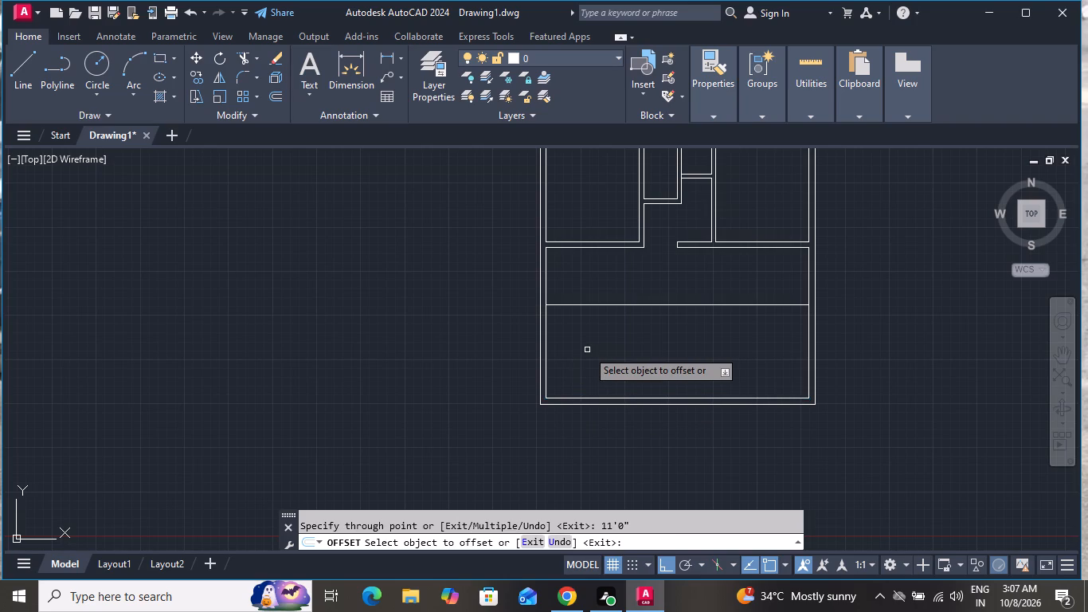
# Offset the new horizontal line 9" upward to form the second line of the lower partition.
pyautogui.click(580, 303)
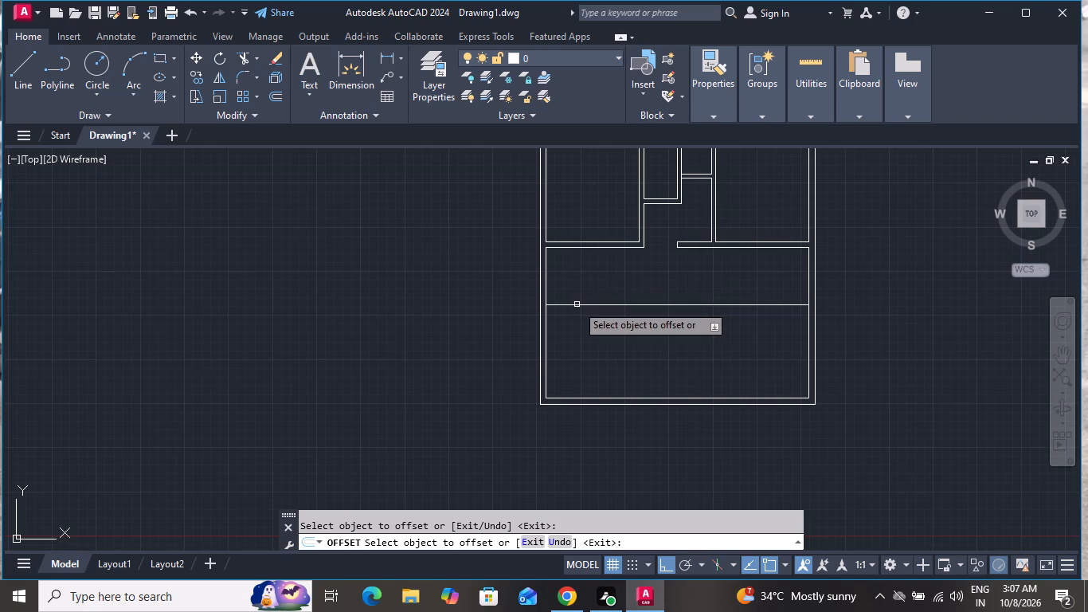
pyautogui.click(577, 304)
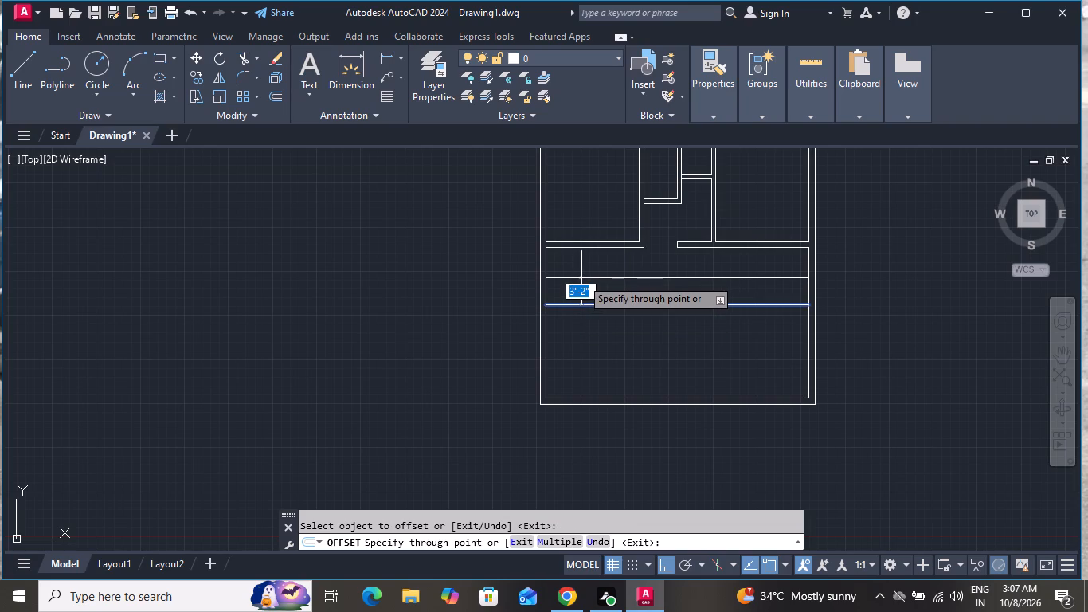
pyautogui.press('9')
pyautogui.hotkey('shift', '"')
pyautogui.press('Return')
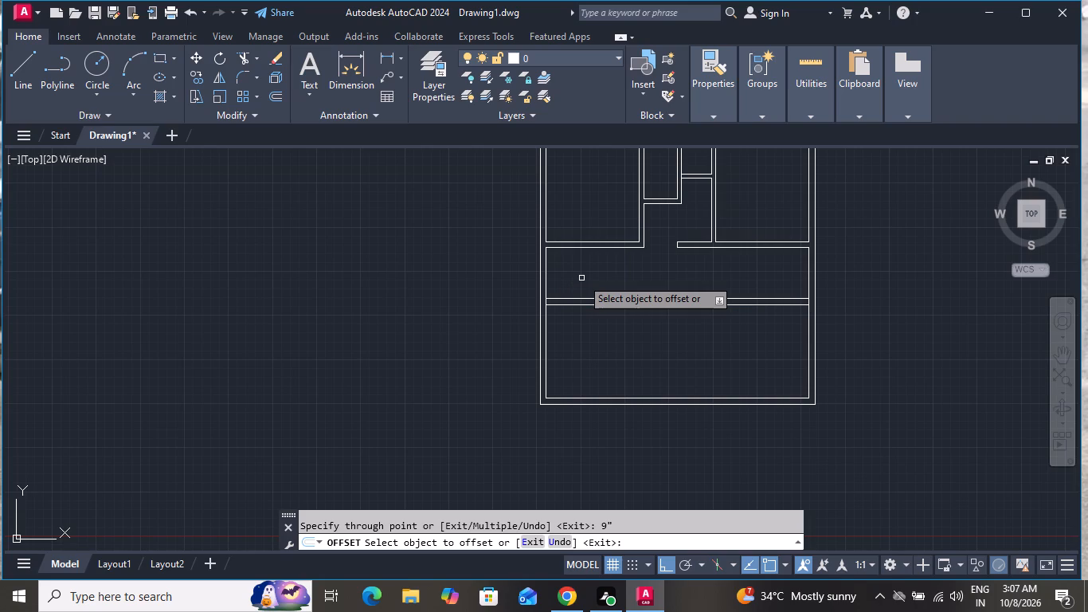
# Offset the left wall's inner line in the lower room 15'0" to the right.
pyautogui.click(547, 331)
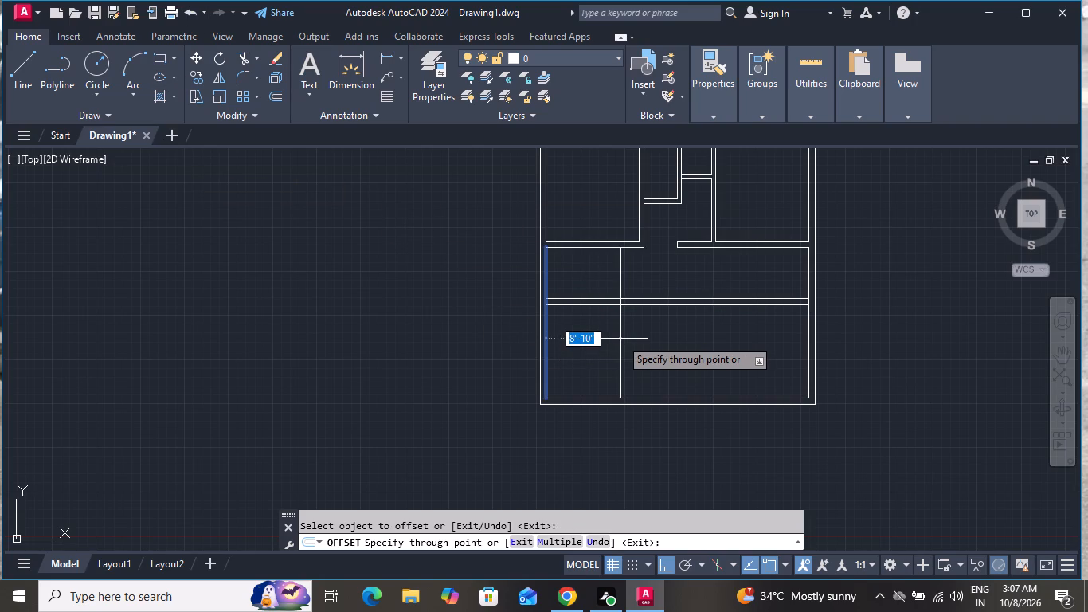
pyautogui.write("15'")
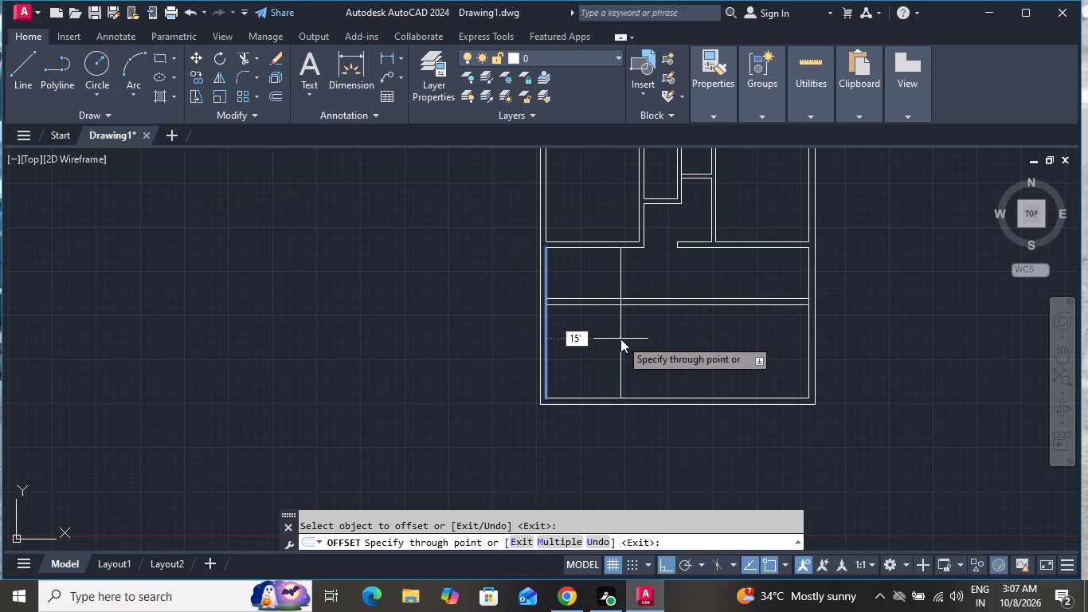
pyautogui.press('0')
pyautogui.hotkey('shift', '"')
pyautogui.press('Return')
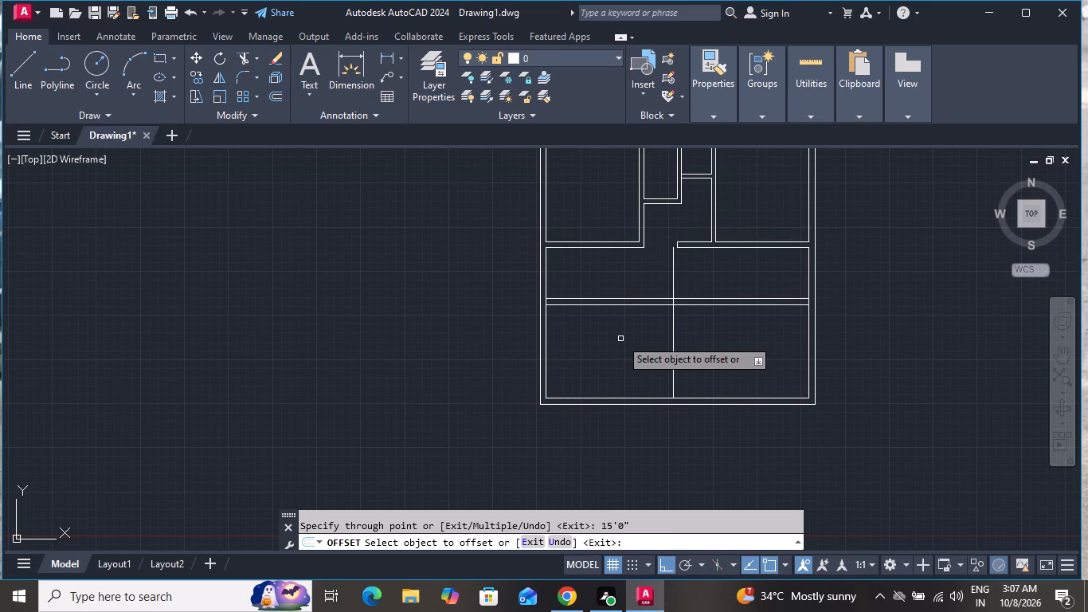
# Offset the new vertical line 6" to the right to give the lower vertical partition its thickness.
pyautogui.write('O')
pyautogui.press('space')
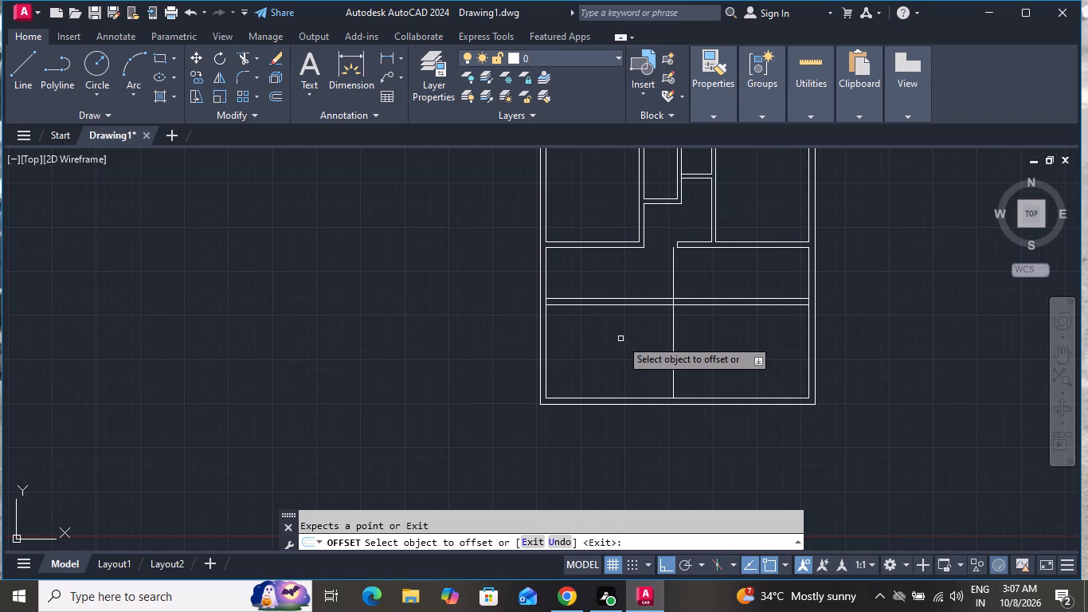
pyautogui.click(671, 355)
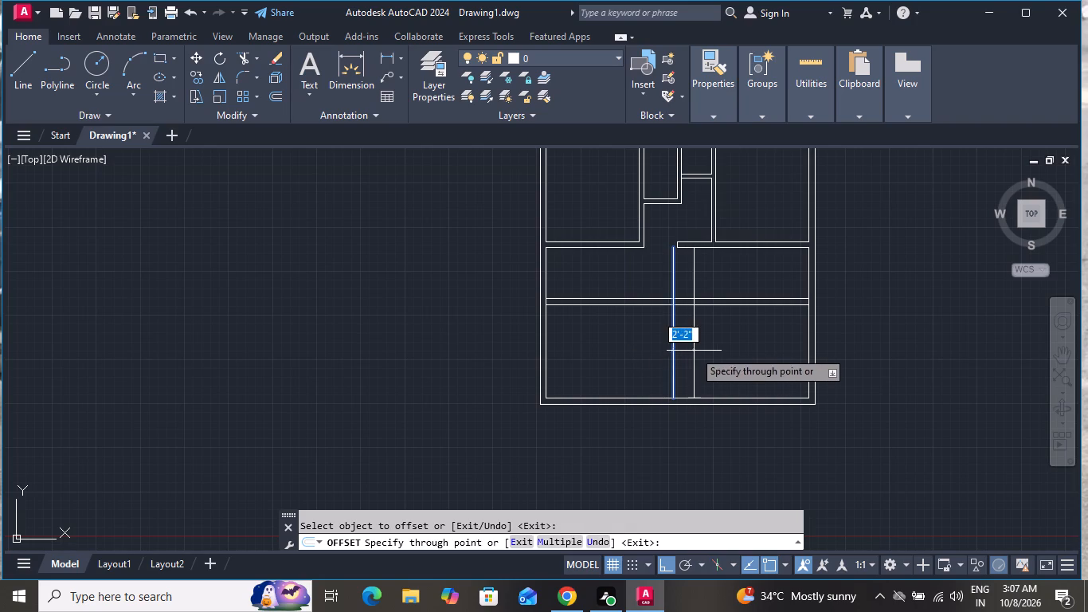
pyautogui.write('6"')
pyautogui.press('Return')
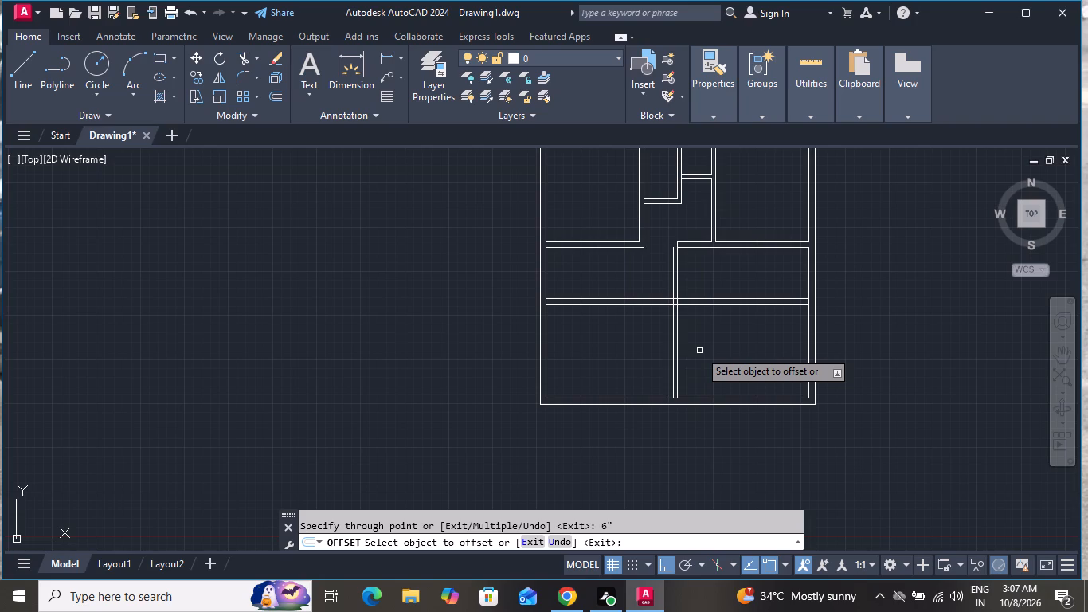
pyautogui.press('Escape')
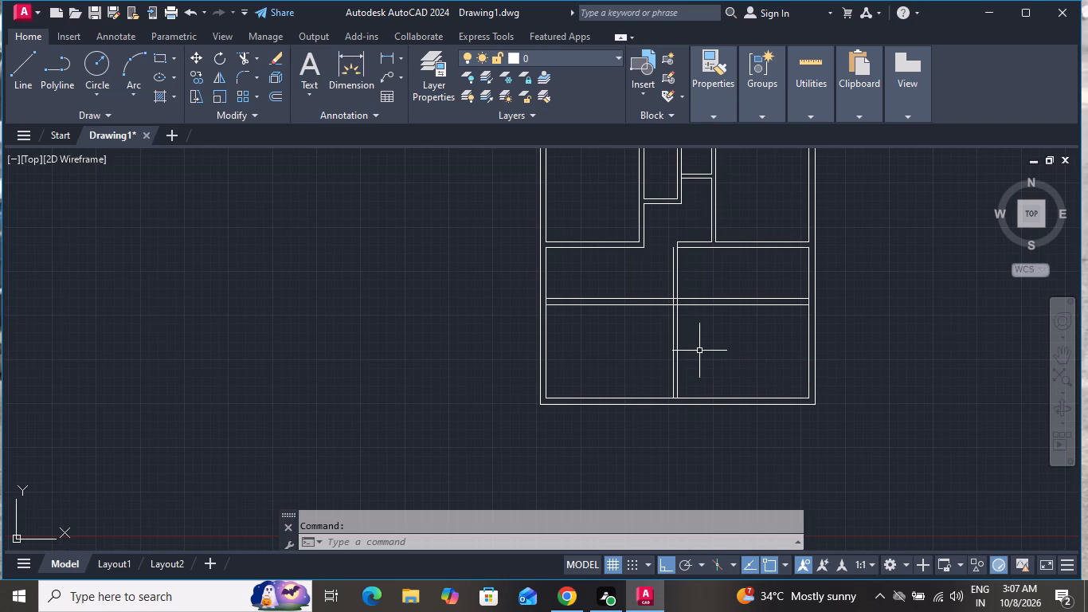
# Trim both lines of the lower 9" horizontal partition between the new 6" vertical partition and the right outer wall.
pyautogui.write('TR')
pyautogui.press('space')
pyautogui.press('space')
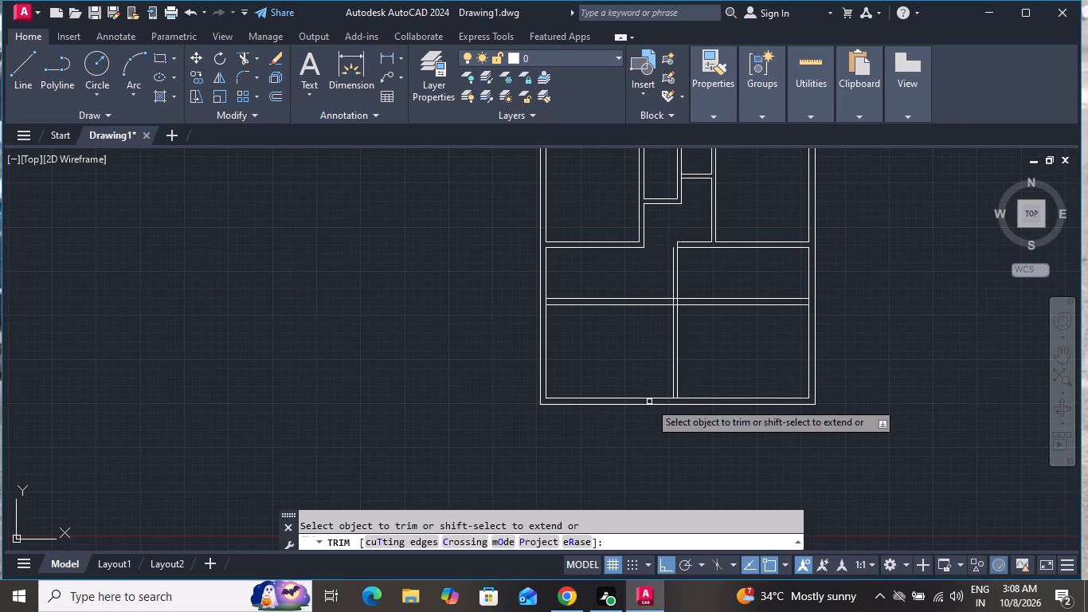
pyautogui.moveTo(773, 273); pyautogui.dragTo(767, 300)
pyautogui.click(742, 387)
pyautogui.moveTo(746, 348); pyautogui.dragTo(749, 332)
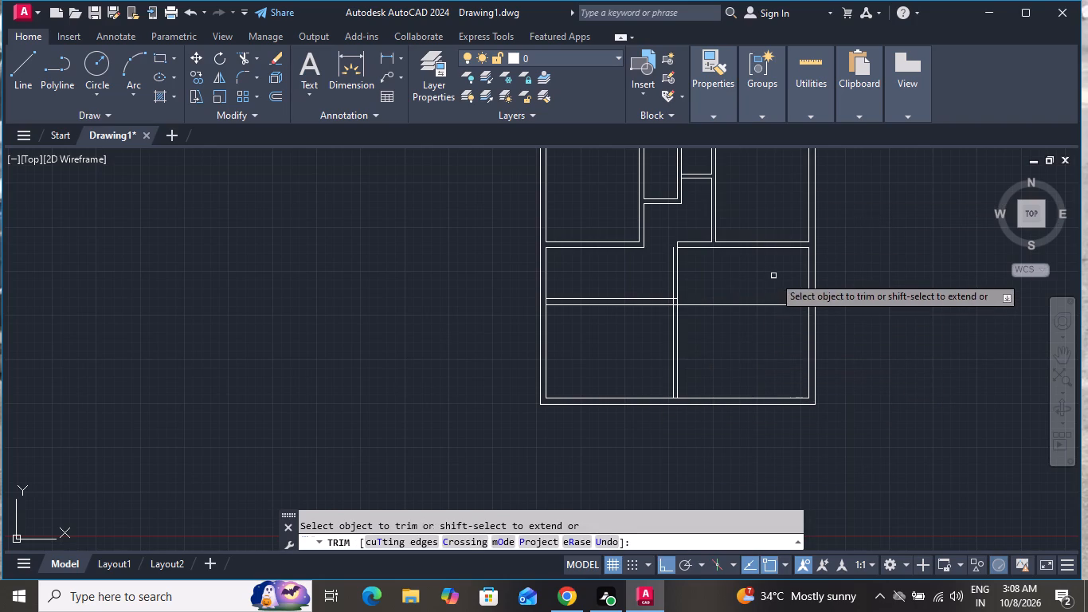
pyautogui.click(773, 275)
pyautogui.click(744, 343)
pyautogui.rightClick(744, 343)
pyautogui.click(769, 373)
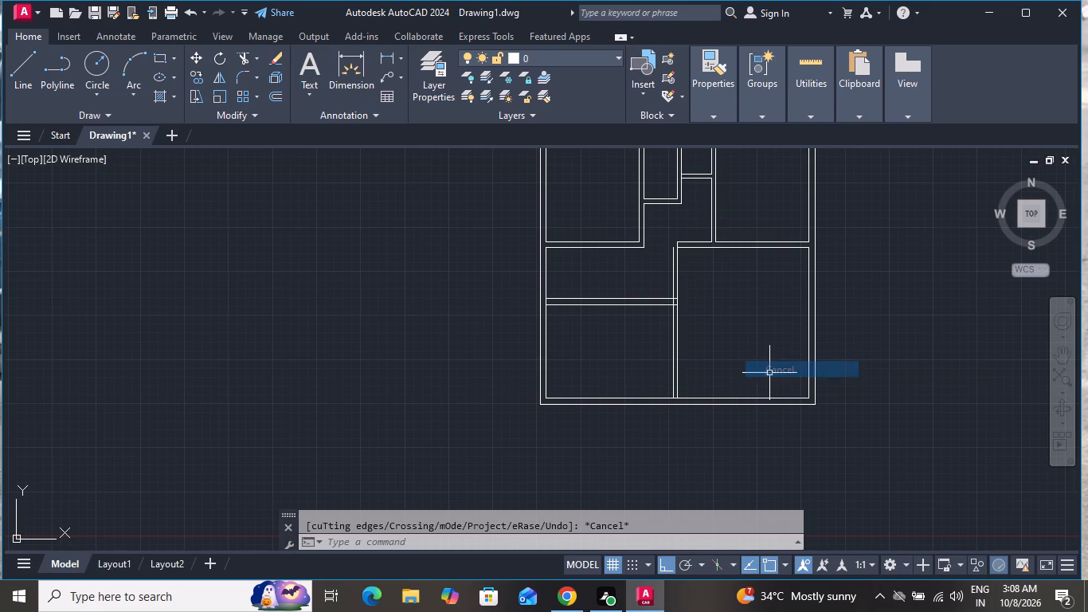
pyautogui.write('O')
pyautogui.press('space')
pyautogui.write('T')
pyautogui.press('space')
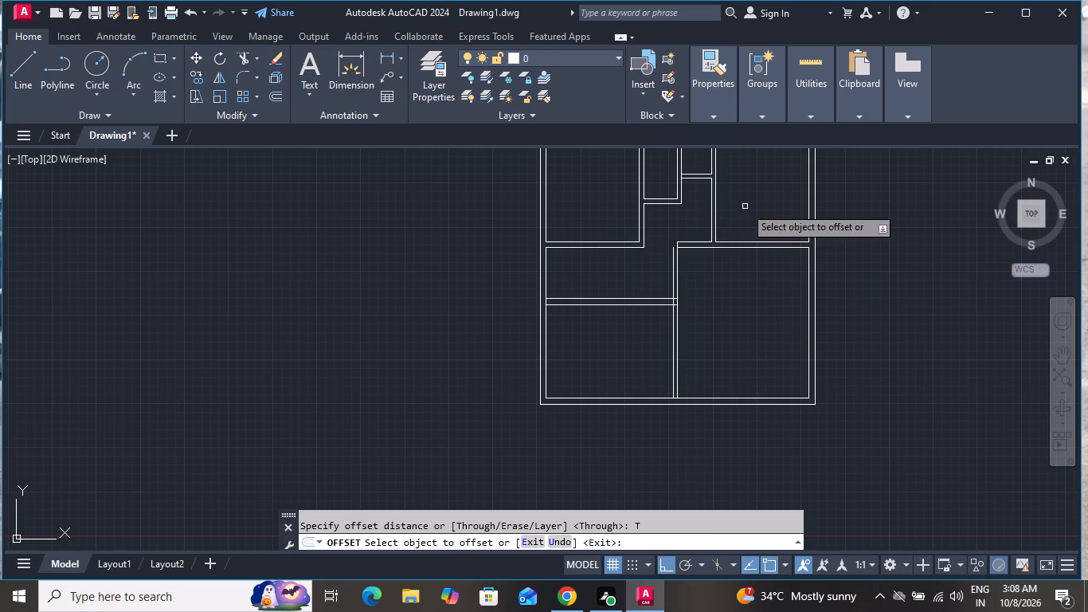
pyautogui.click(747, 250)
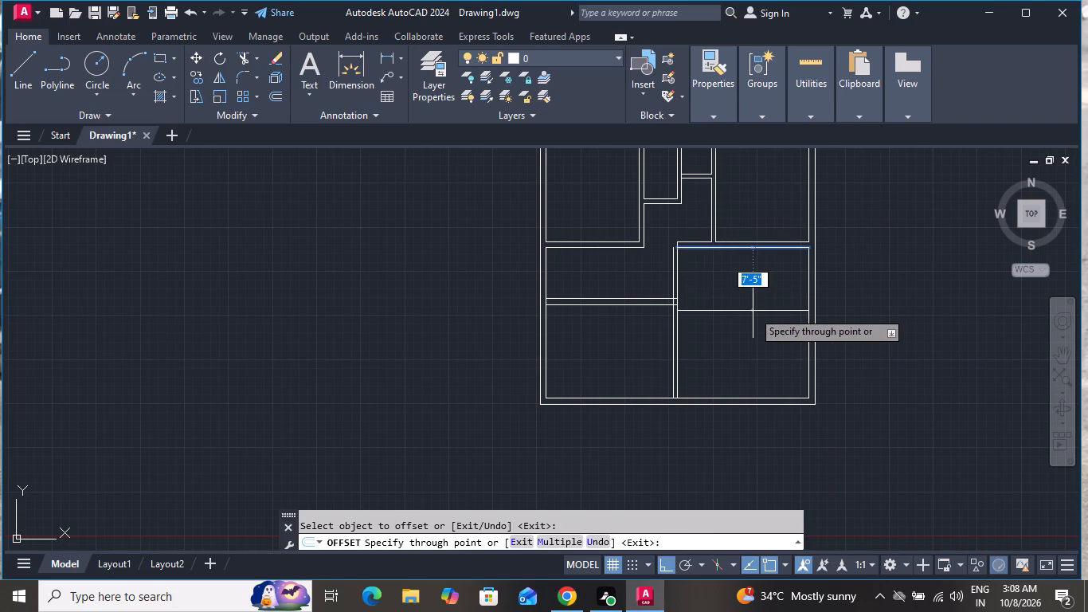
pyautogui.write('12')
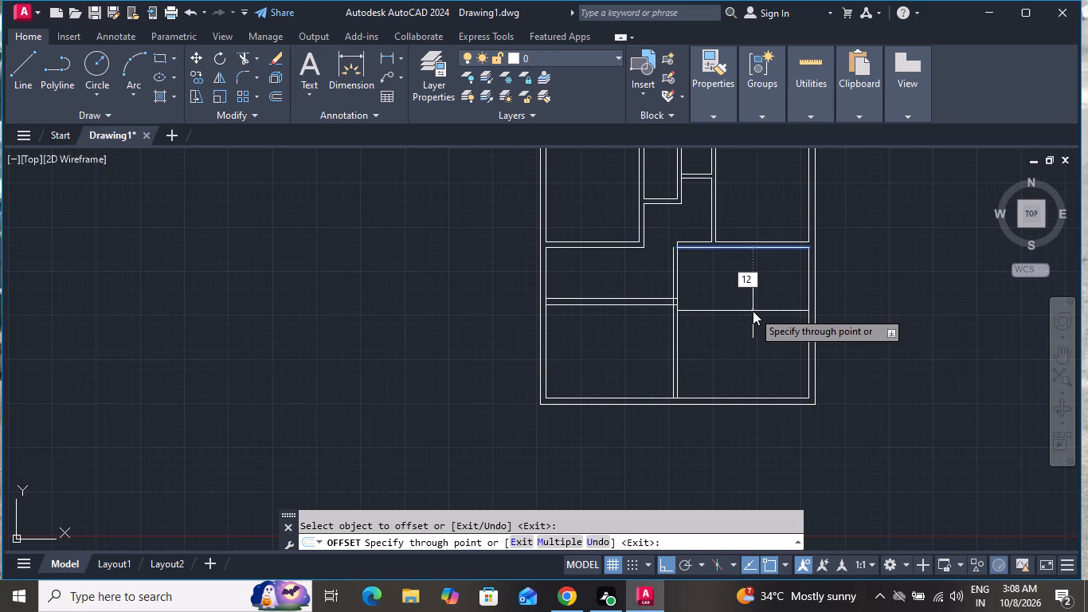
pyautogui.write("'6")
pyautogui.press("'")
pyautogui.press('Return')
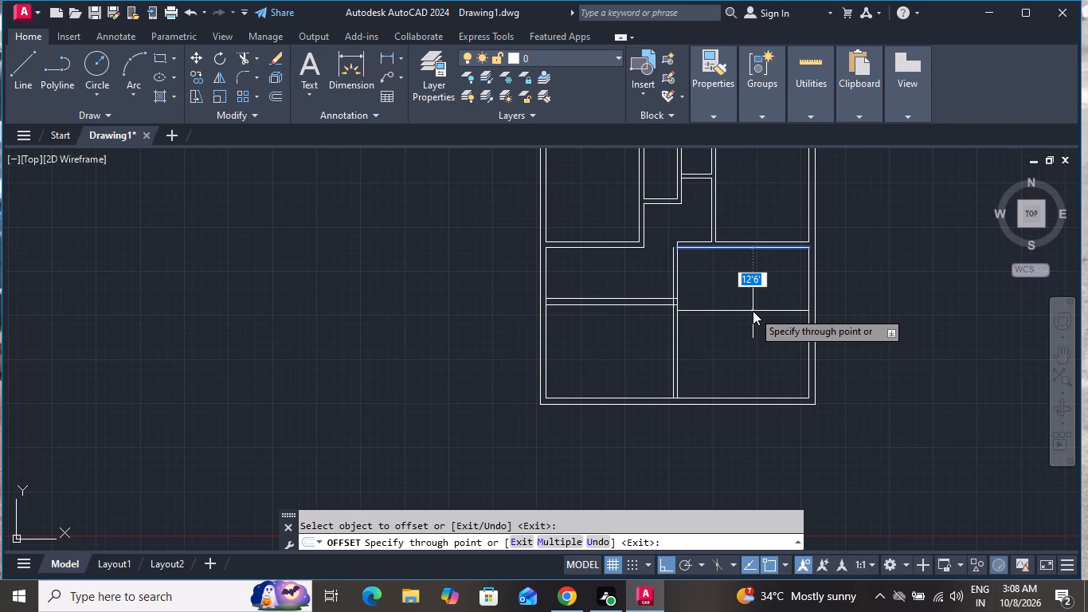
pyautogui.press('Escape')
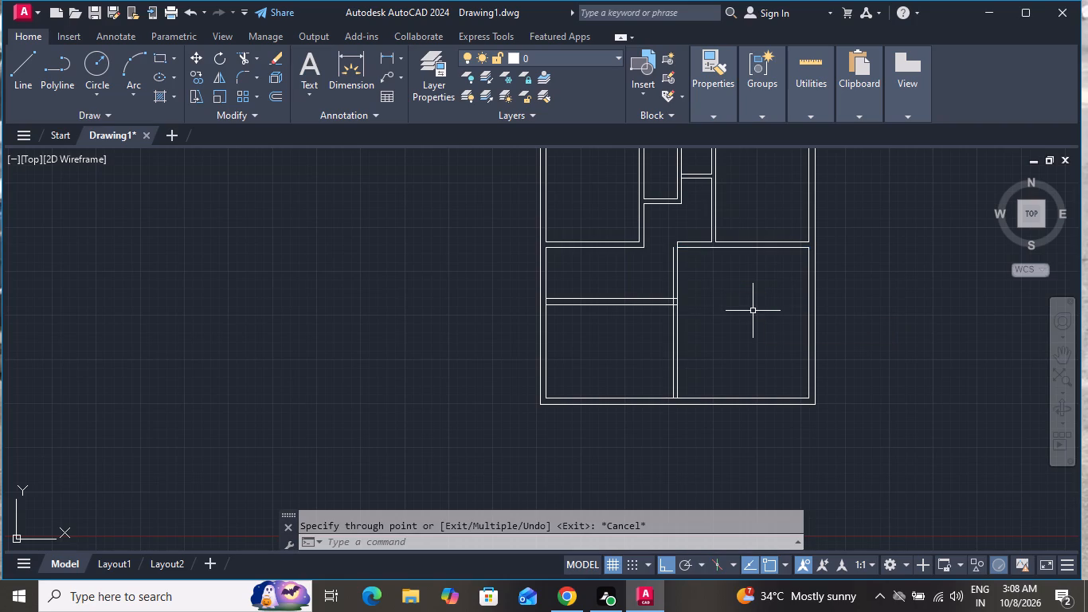
# Offset the lower line of the right-hand 9" horizontal partition 12'6" downward into the lower-right room.
pyautogui.write("O T 12'6")
pyautogui.press("'")
pyautogui.press('Return')
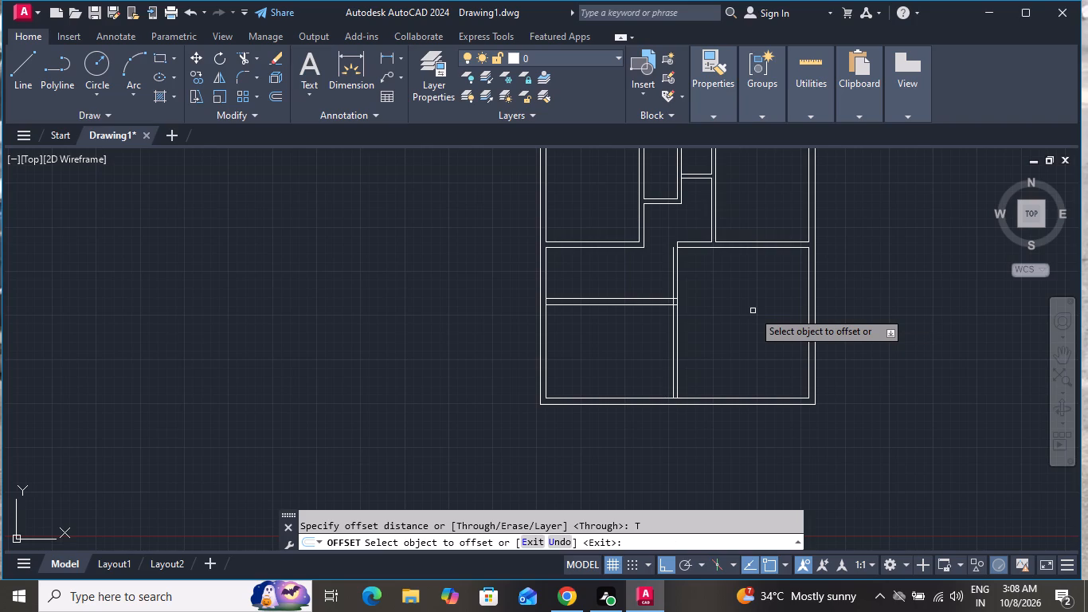
pyautogui.click(772, 249)
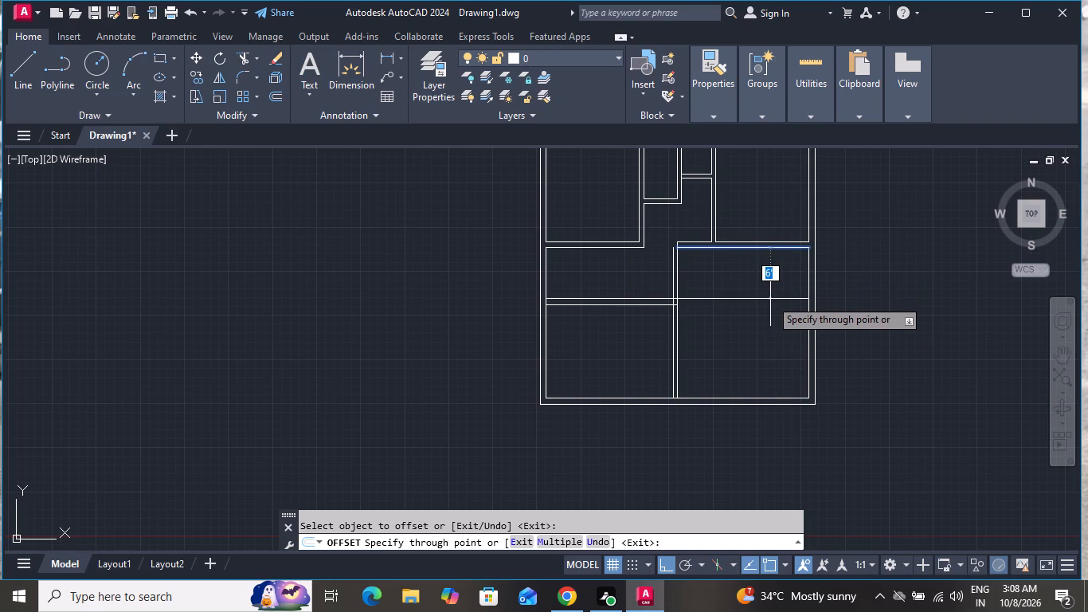
pyautogui.write('12')
pyautogui.write("'6")
pyautogui.hotkey('shift', '"')
pyautogui.press('Return')
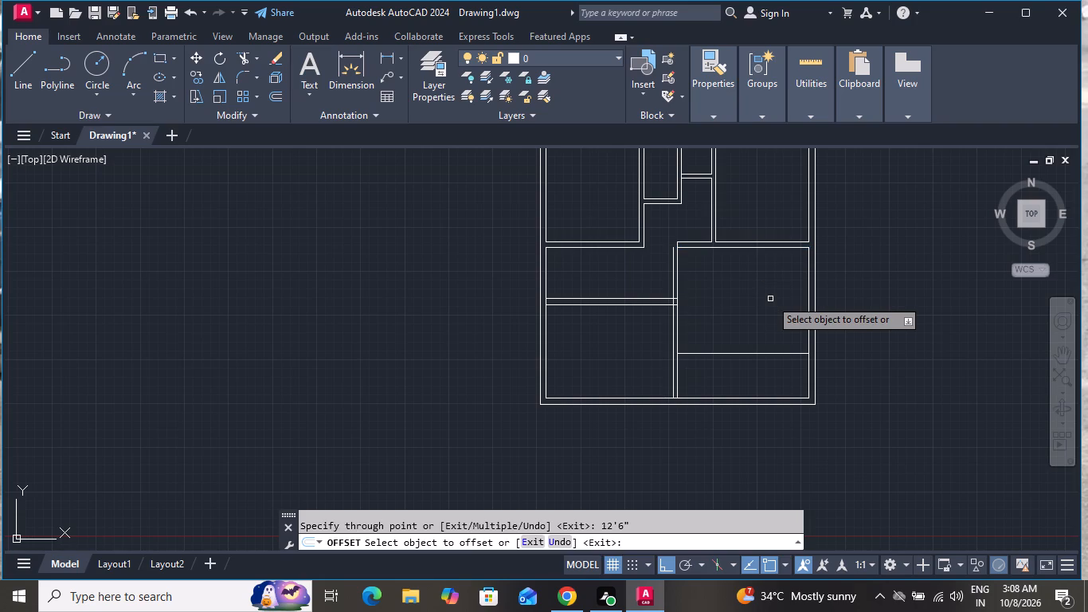
# Offset the new horizontal line in the lower-right room 9" downward to give the partition its thickness.
pyautogui.click(738, 353)
pyautogui.press('9')
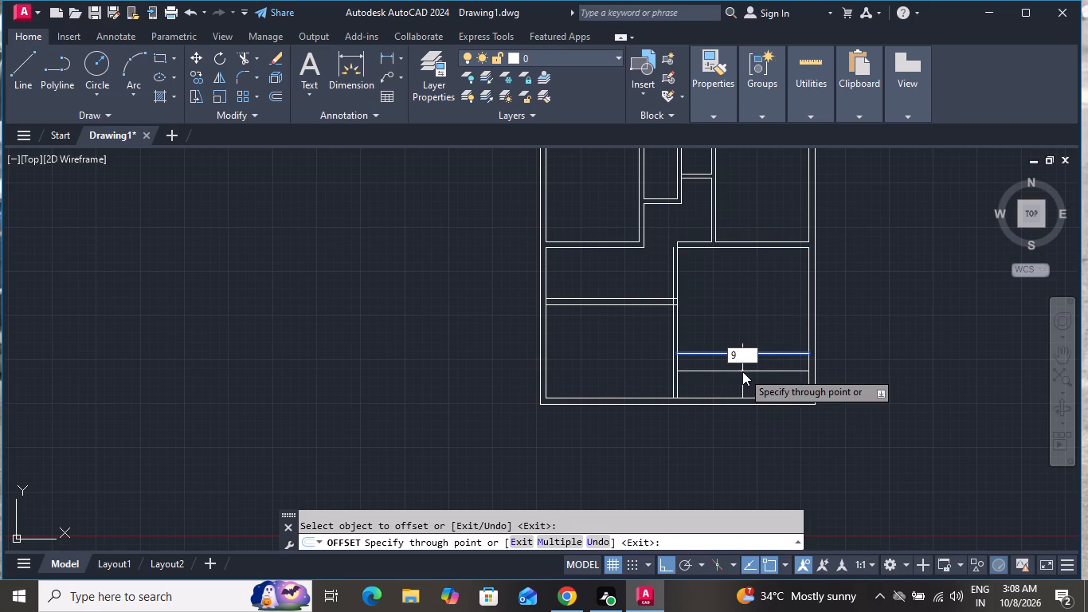
pyautogui.hotkey('shift', '"')
pyautogui.press('Return')
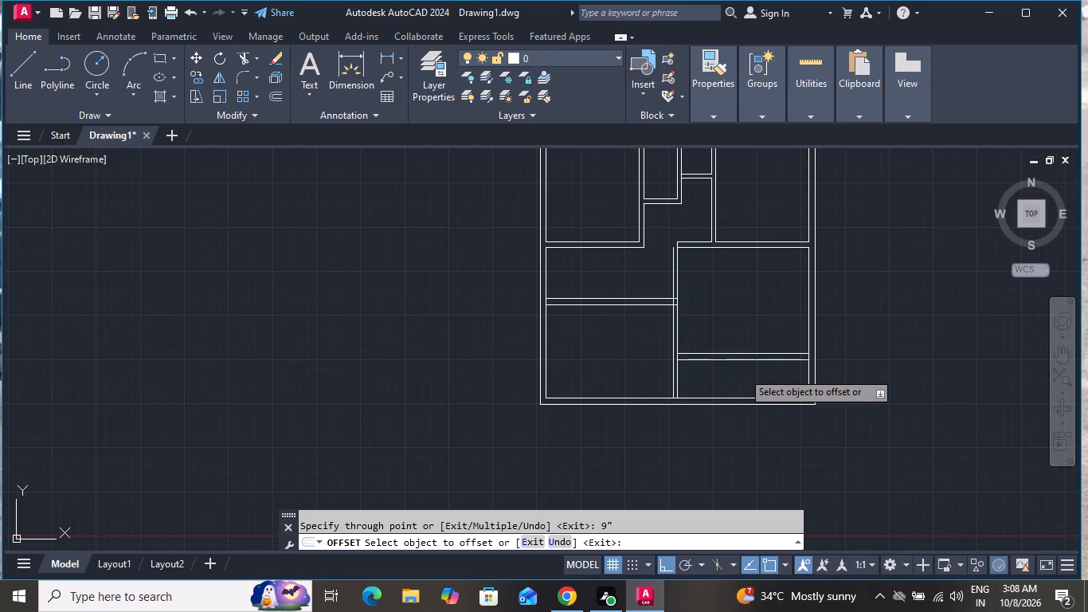
pyautogui.press('Escape')
# Extend the lower line of the new 9" partition to the outer line of the right outer wall.
pyautogui.write('EX')
pyautogui.press('space')
pyautogui.press('space')
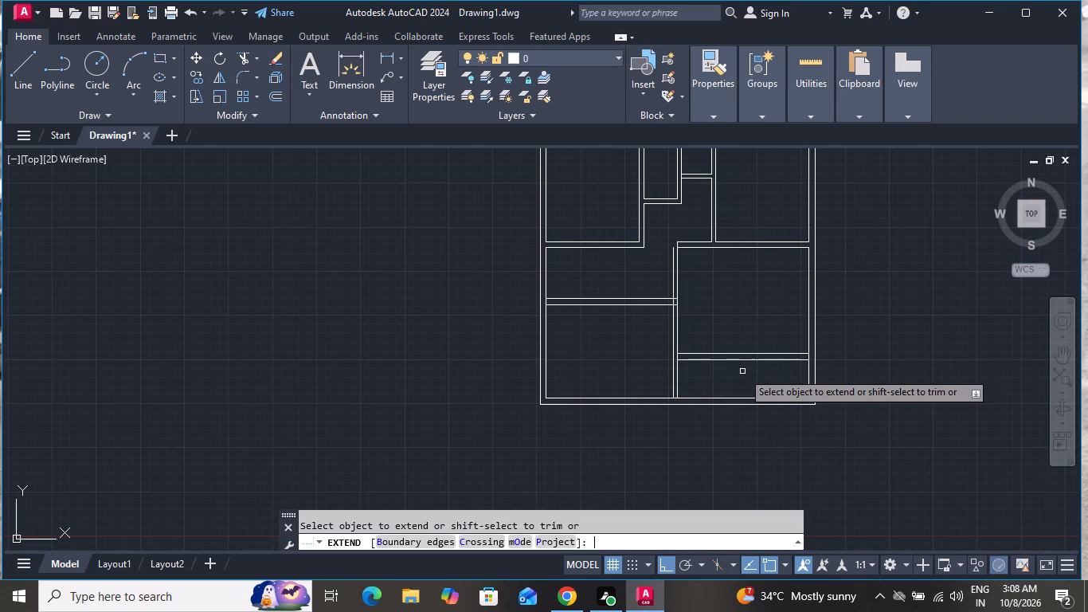
pyautogui.click(791, 361)
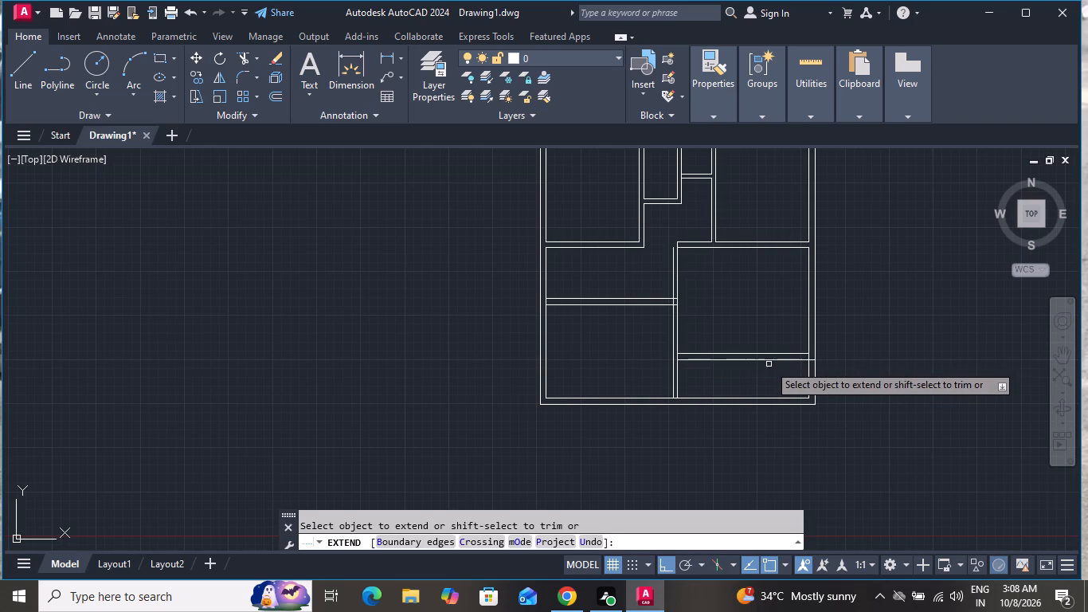
pyautogui.rightClick(747, 367)
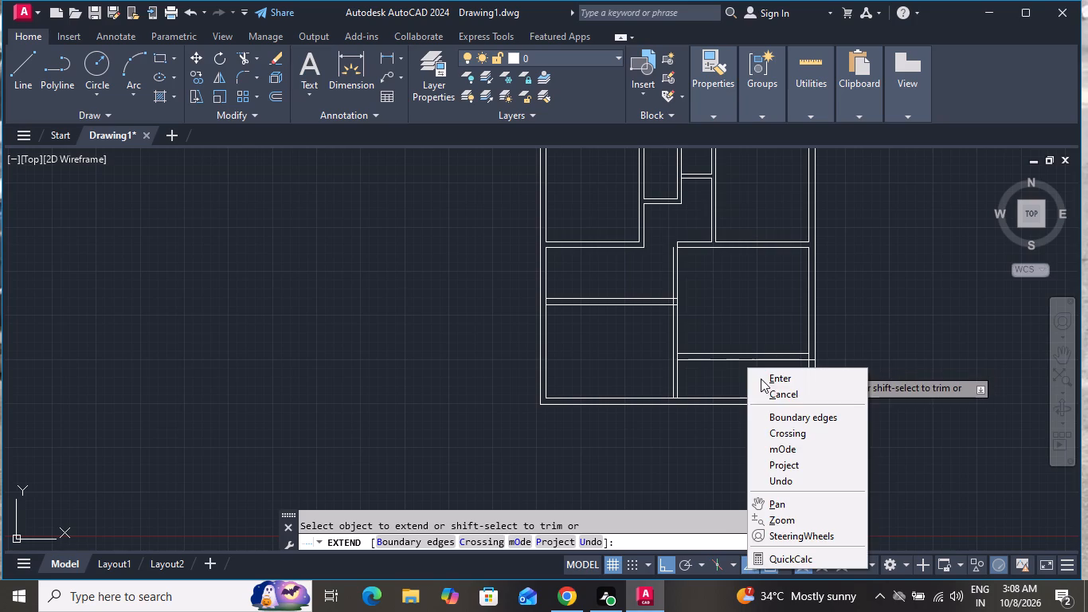
pyautogui.click(773, 398)
# Trim the inner bottom wall line and inner right wall line around the space below the new lower-right 9" partition.
pyautogui.write('TR')
pyautogui.press('space')
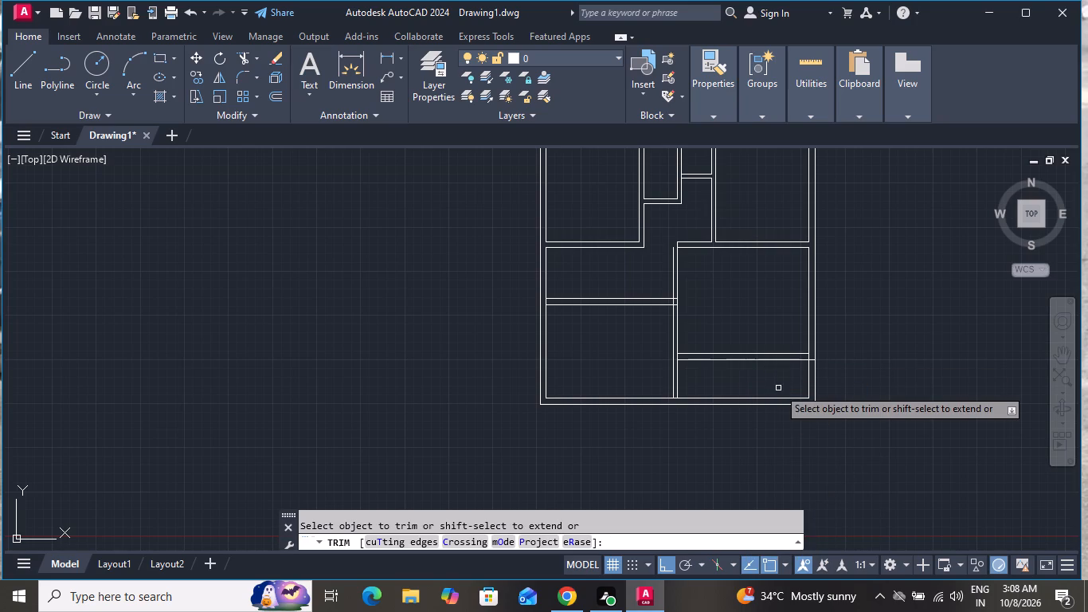
pyautogui.press('space')
pyautogui.scroll(3, 787, 402)
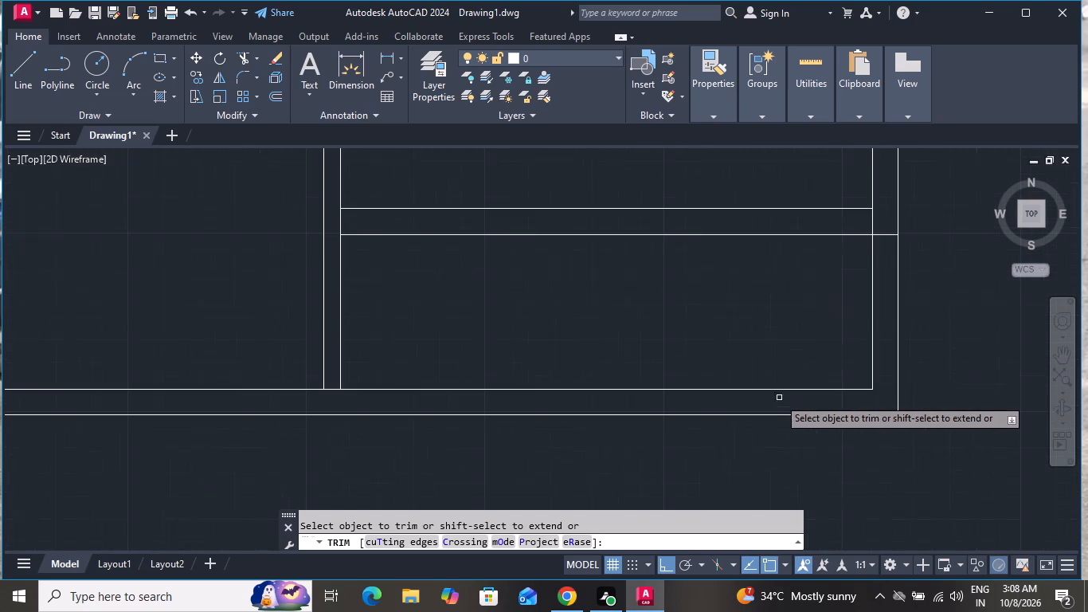
pyautogui.click(769, 387)
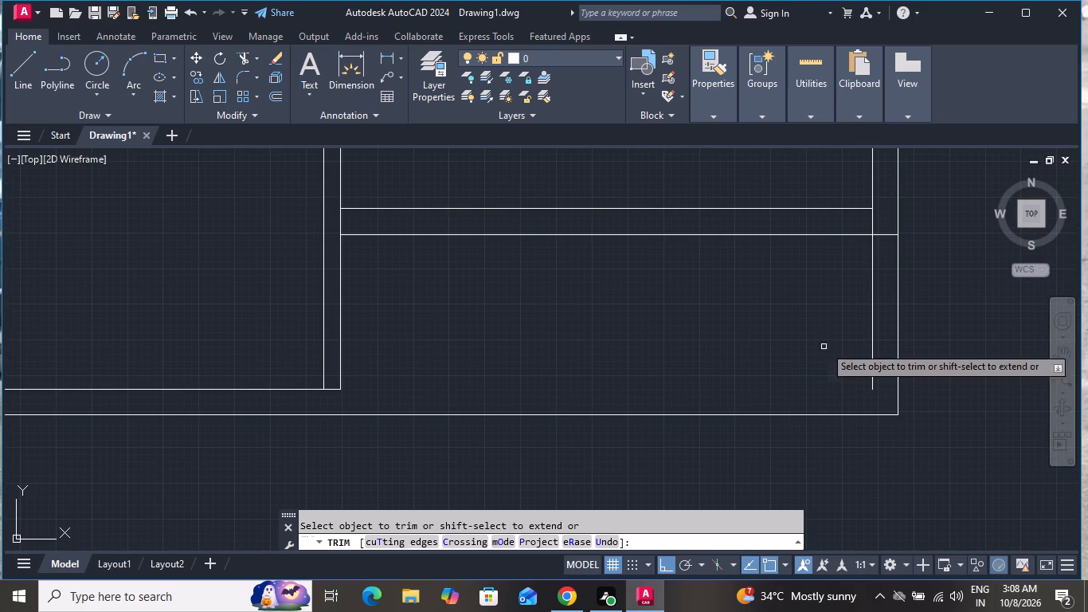
pyautogui.click(875, 314)
pyautogui.rightClick(597, 341)
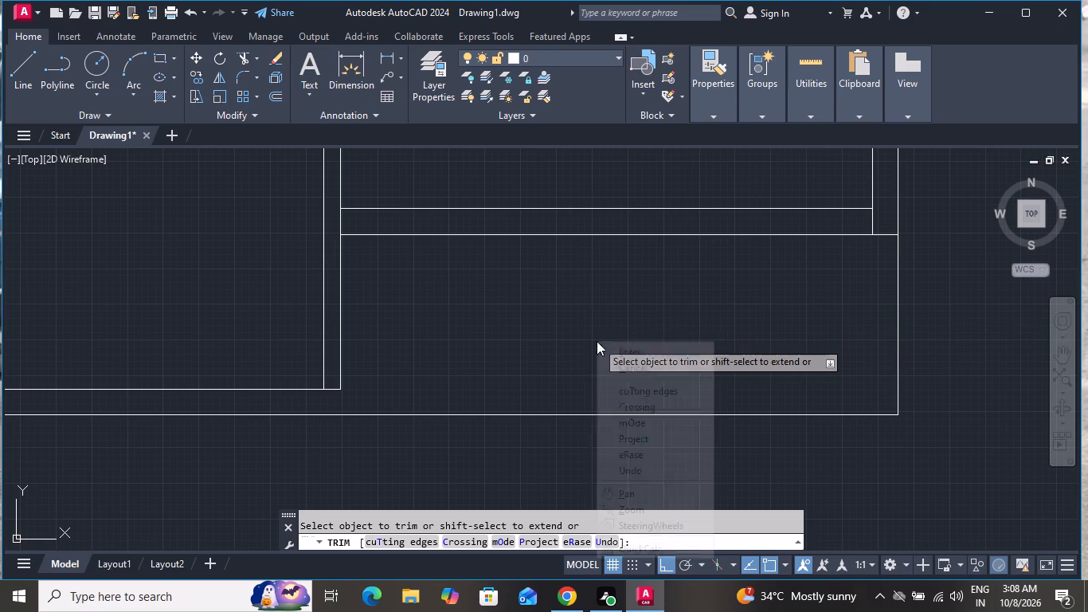
pyautogui.click(632, 369)
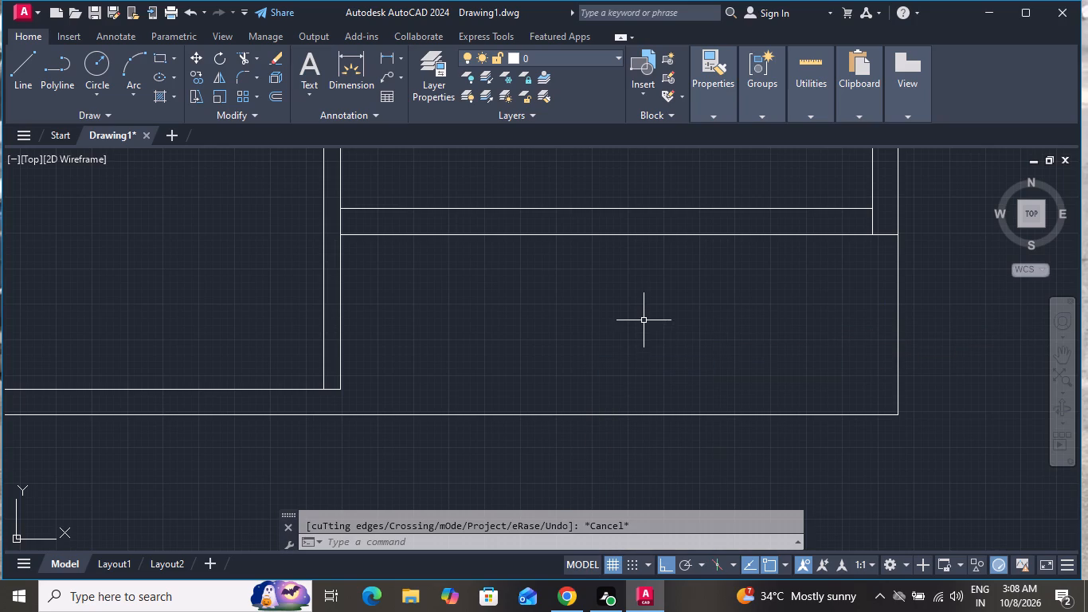
# Extend the right line of the lower 6" vertical partition down to the outer line of the bottom wall.
pyautogui.press('e')
pyautogui.write('X')
pyautogui.press('space')
pyautogui.press('space')
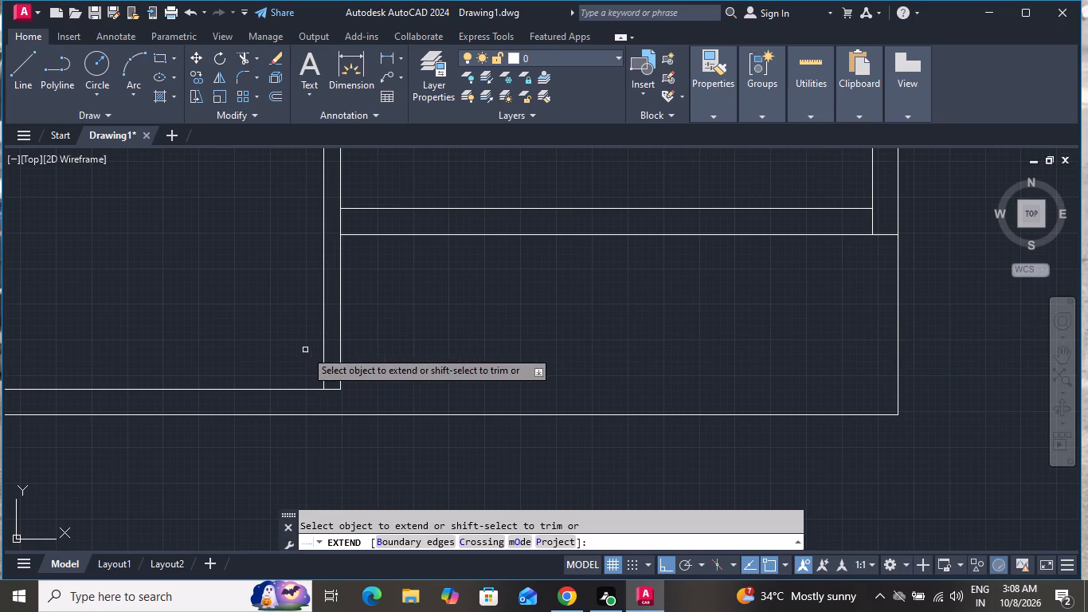
pyautogui.click(339, 369)
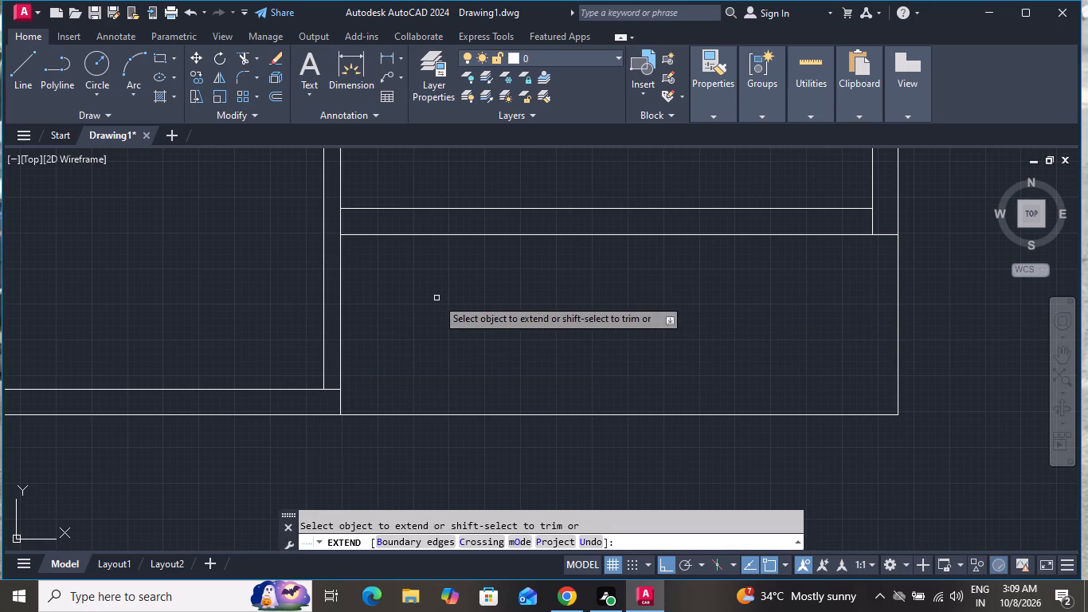
pyautogui.press('Escape')
# Trim the inner bottom wall line's stub between the two lines of the lower vertical partition.
pyautogui.press('t')
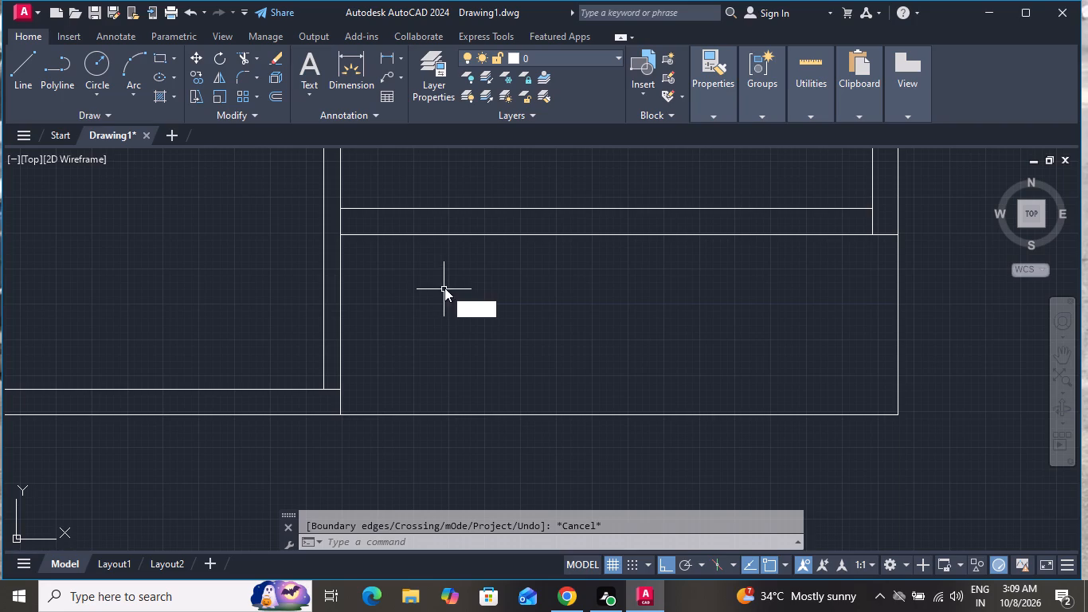
pyautogui.press('r')
pyautogui.press('space')
pyautogui.press('space')
pyautogui.scroll(2, 317, 397)
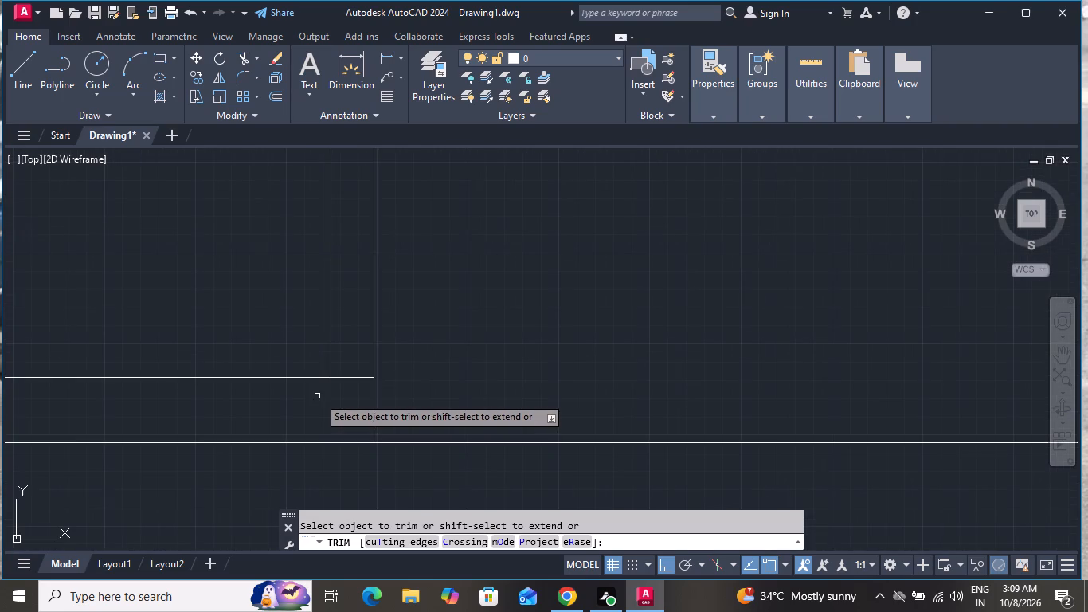
pyautogui.click(342, 394)
pyautogui.click(354, 325)
# Trim the right wall's inner line between the two lines of the lower-right 9" partition.
pyautogui.scroll(-2, 494, 343)
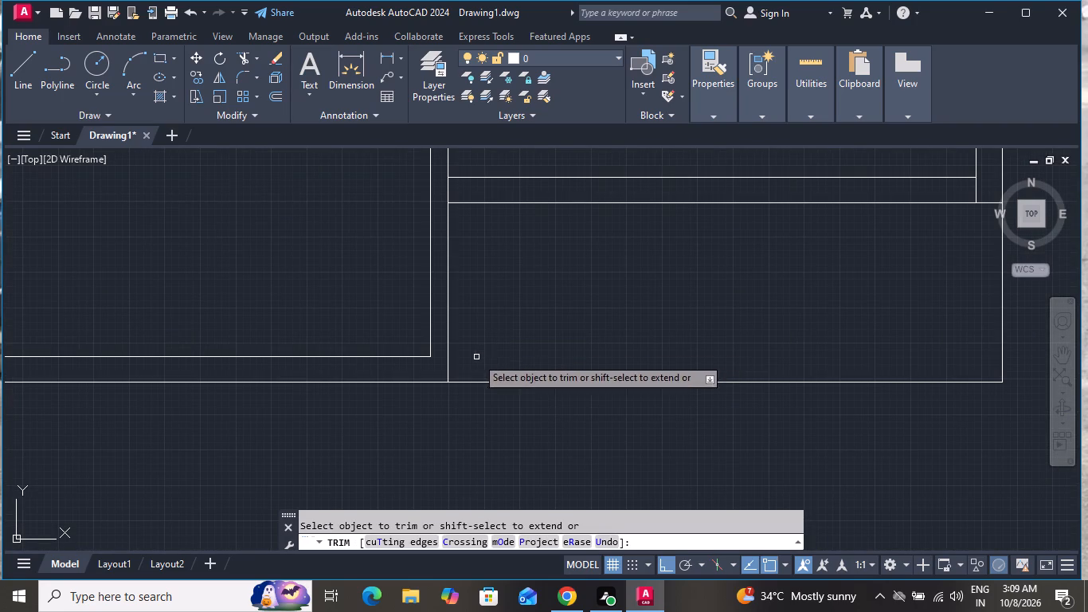
pyautogui.scroll(-2, 473, 373)
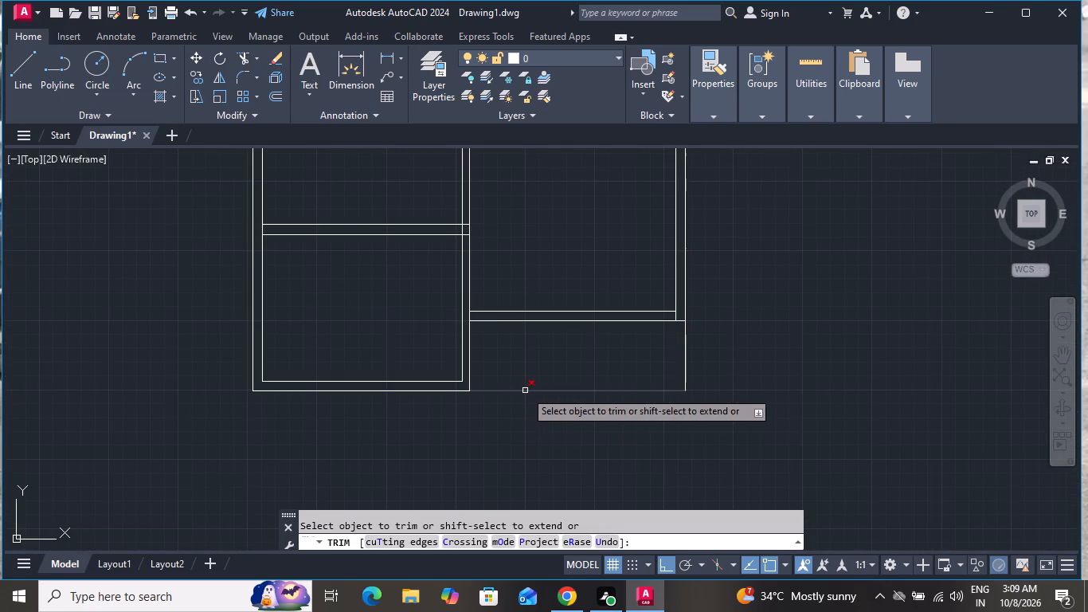
pyautogui.scroll(1, 666, 300)
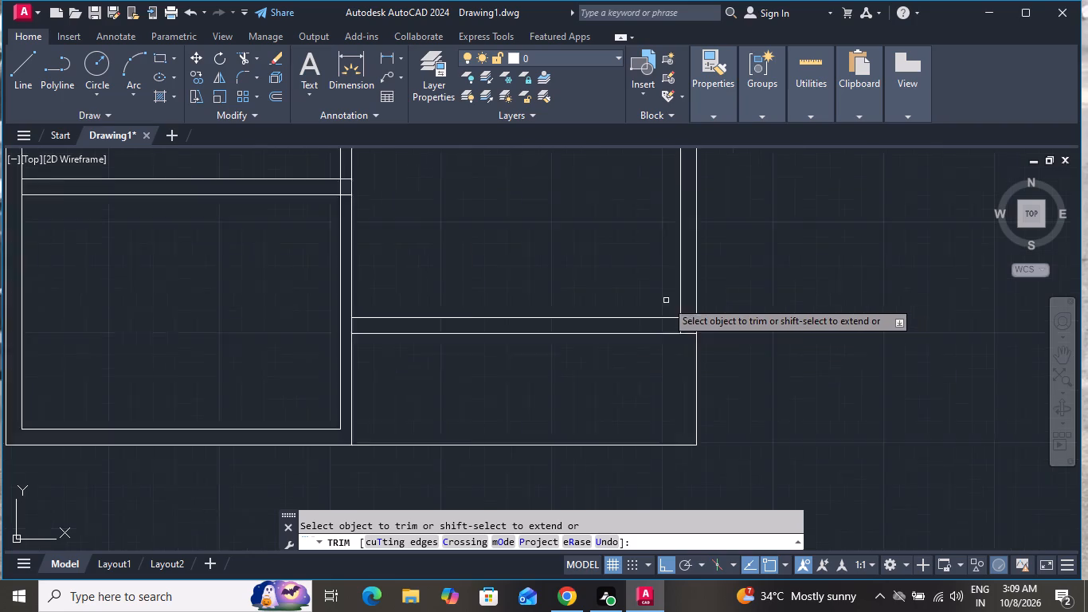
pyautogui.scroll(-1, 666, 300)
pyautogui.scroll(2, 682, 315)
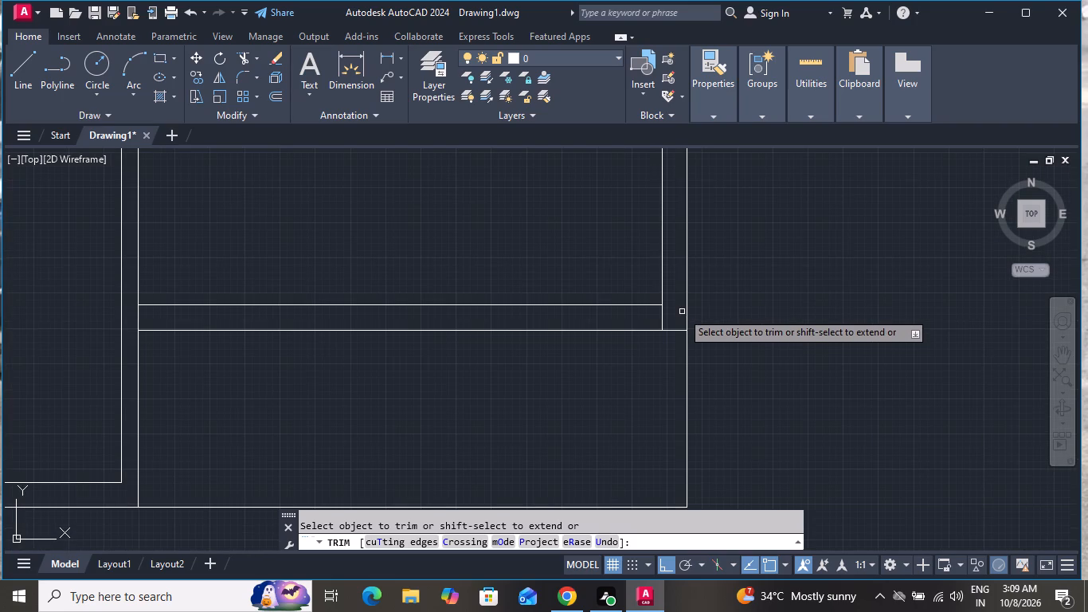
pyautogui.click(669, 312)
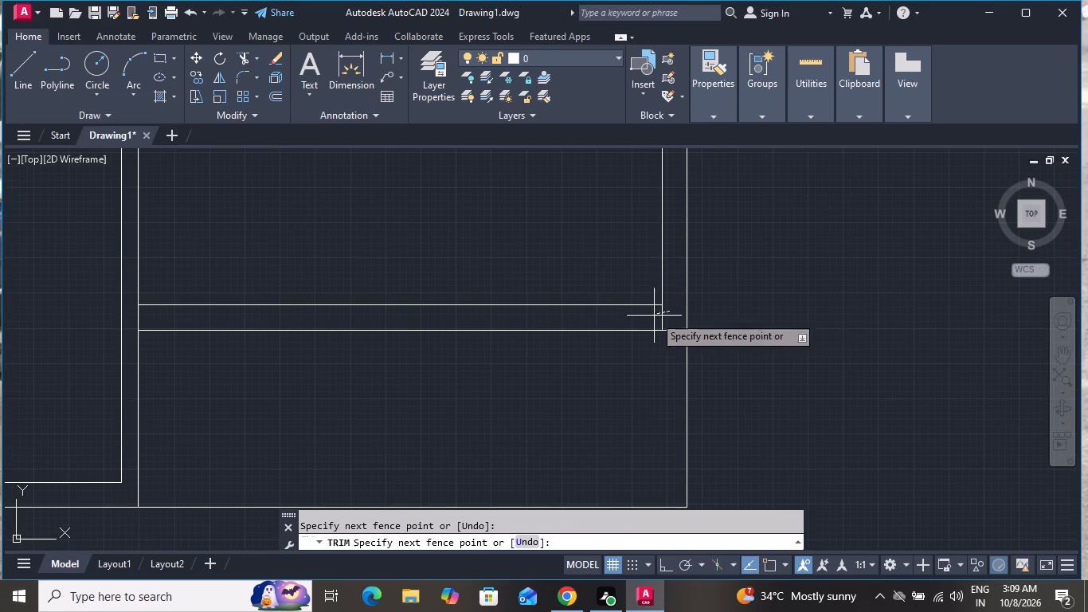
pyautogui.click(642, 320)
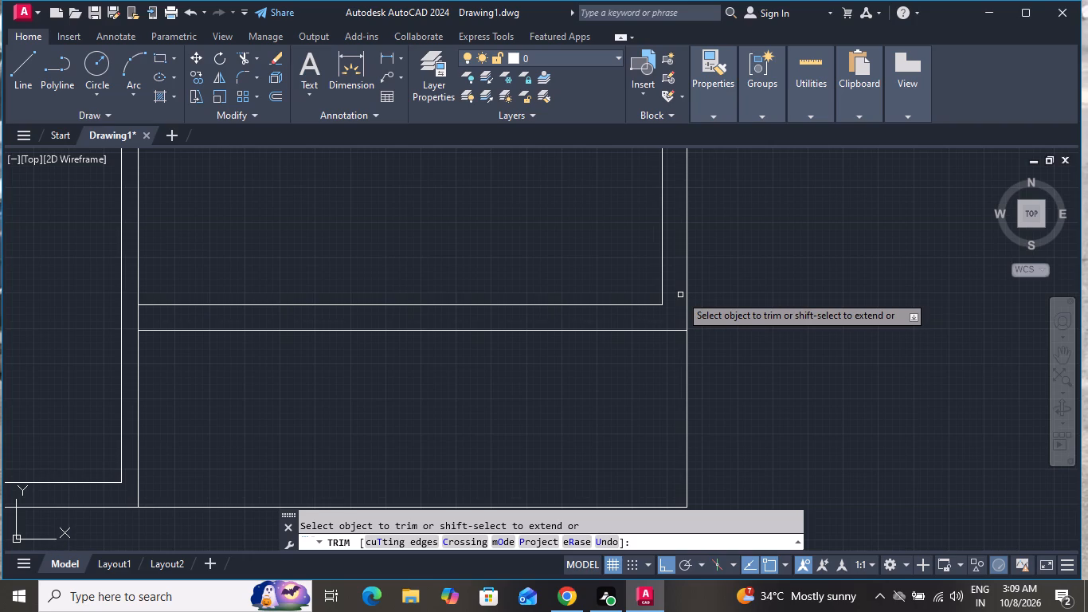
pyautogui.scroll(-5, 626, 358)
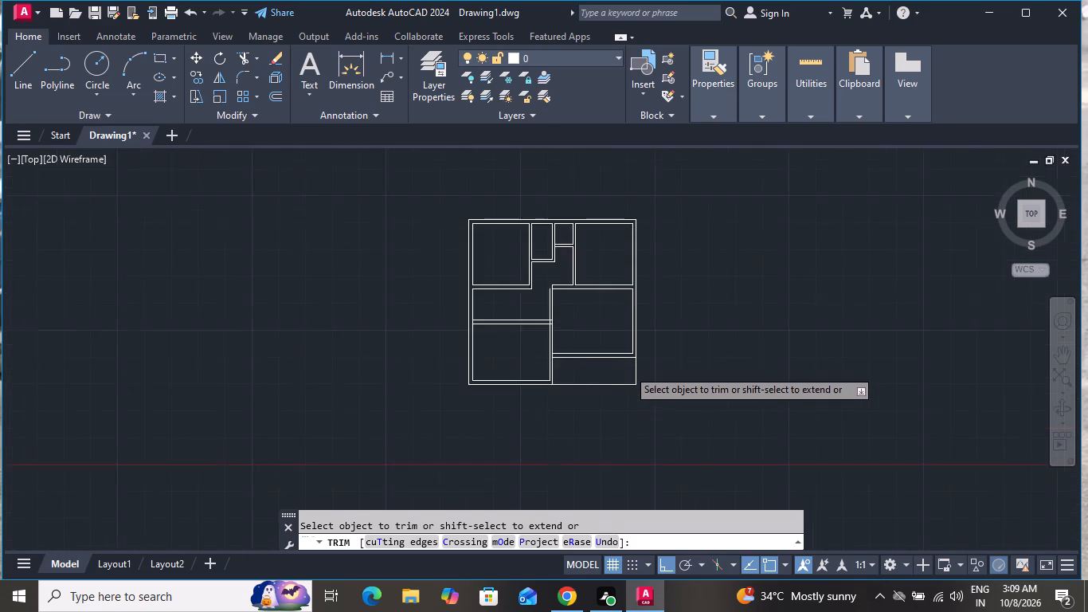
pyautogui.scroll(4, 592, 314)
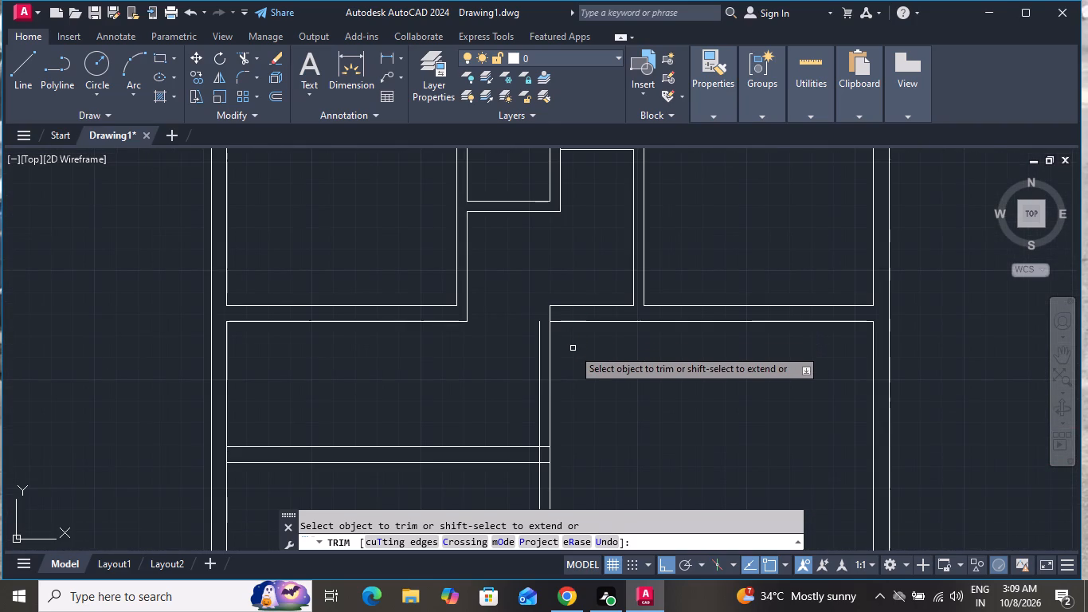
pyautogui.rightClick(573, 349)
pyautogui.click(593, 375)
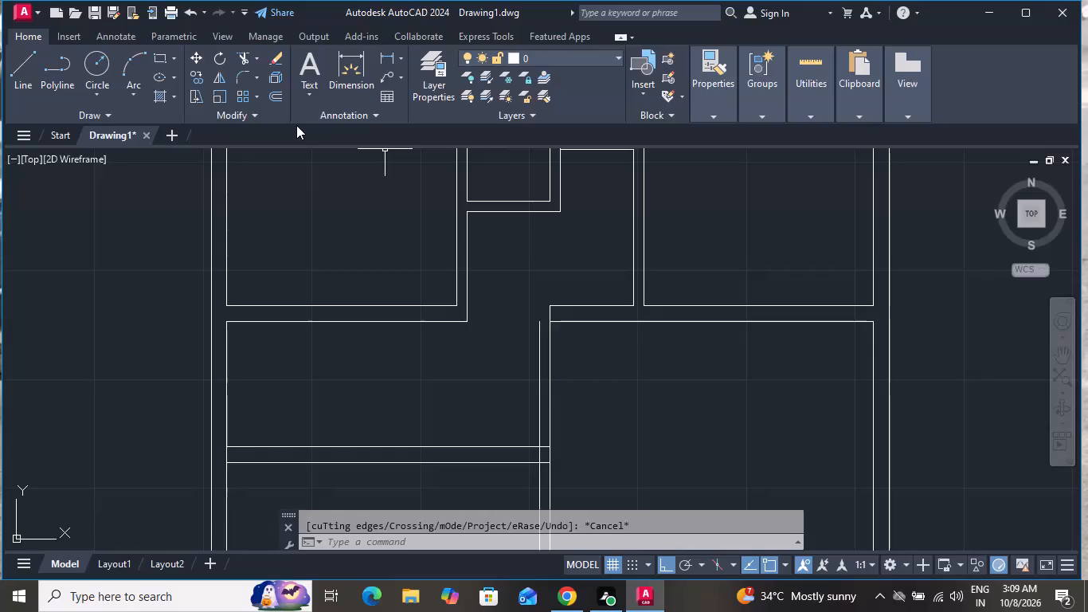
# Fillet the lower vertical partition's left line with the upper line of the right-hand horizontal partition into a square corner.
pyautogui.click(244, 76)
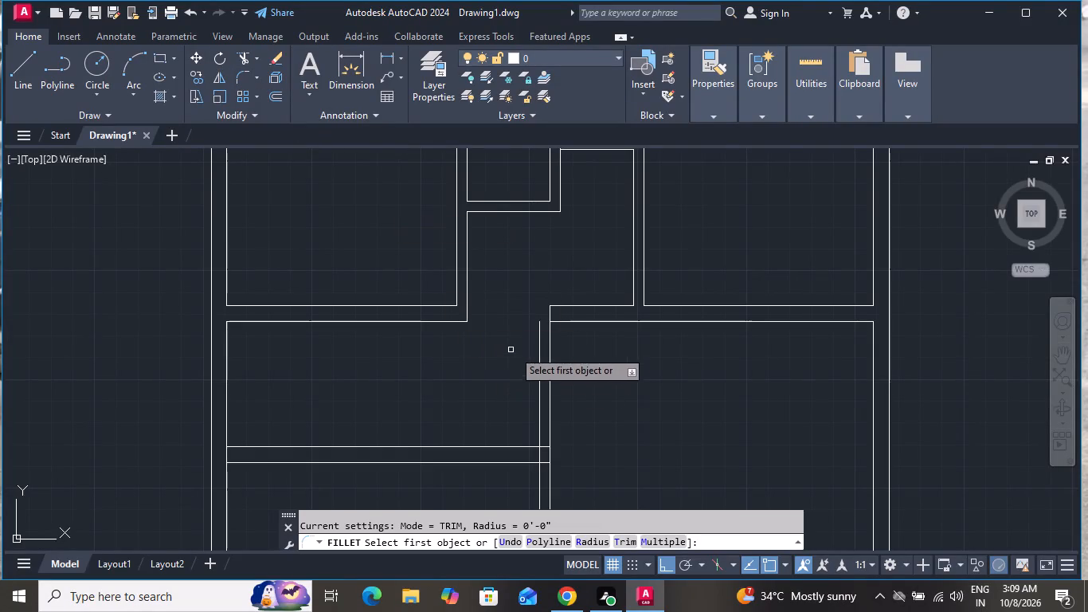
pyautogui.click(539, 330)
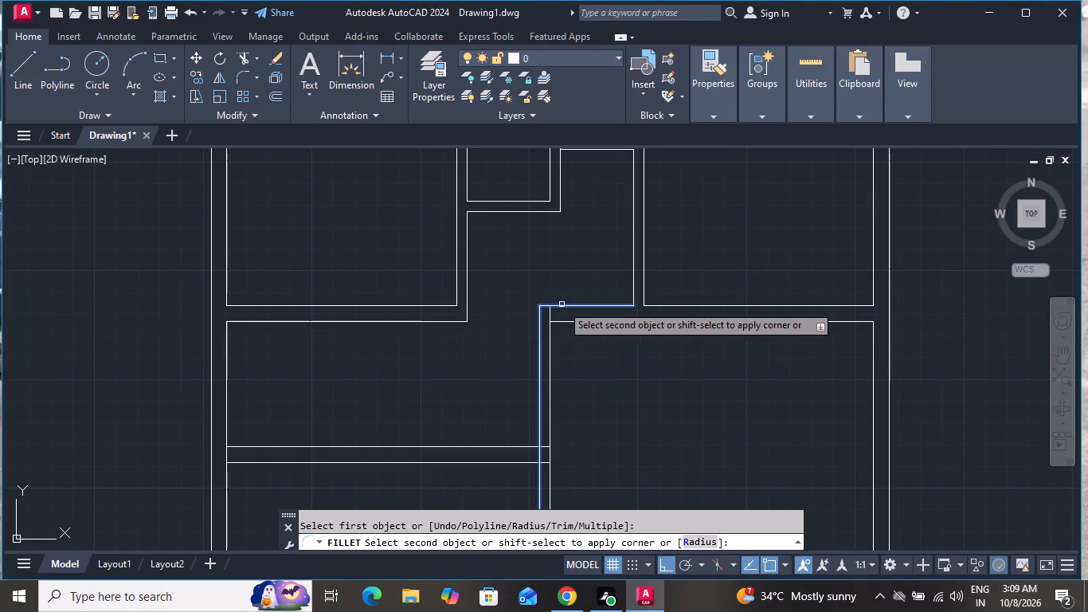
pyautogui.click(562, 304)
# Trim the vertical partition's right line between the two lines of the right-hand horizontal partition at their corner.
pyautogui.press('t')
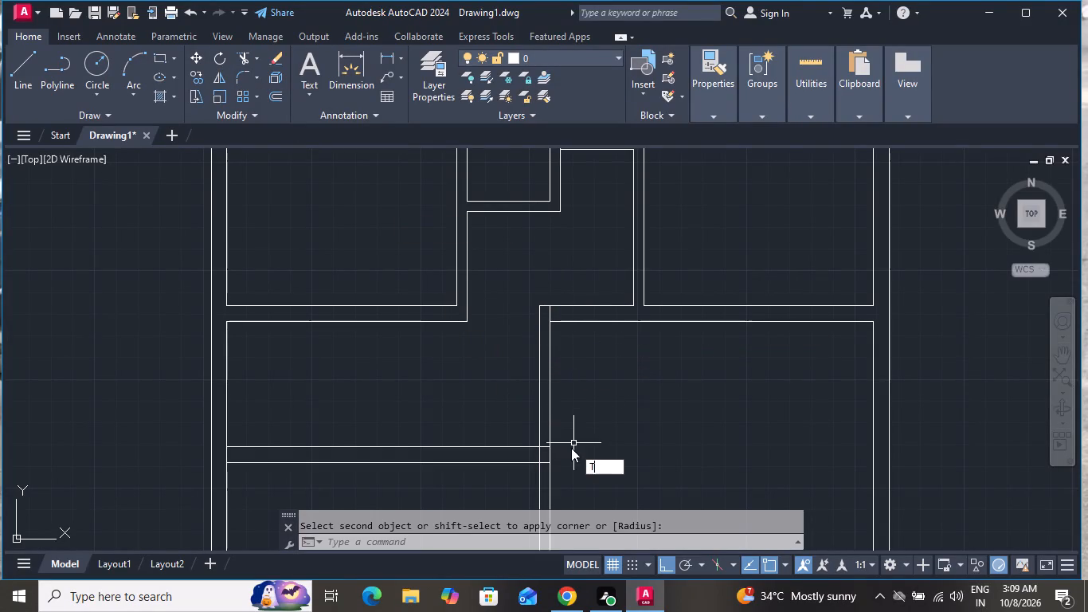
pyautogui.press('r')
pyautogui.press('space')
pyautogui.press('space')
pyautogui.scroll(2, 572, 306)
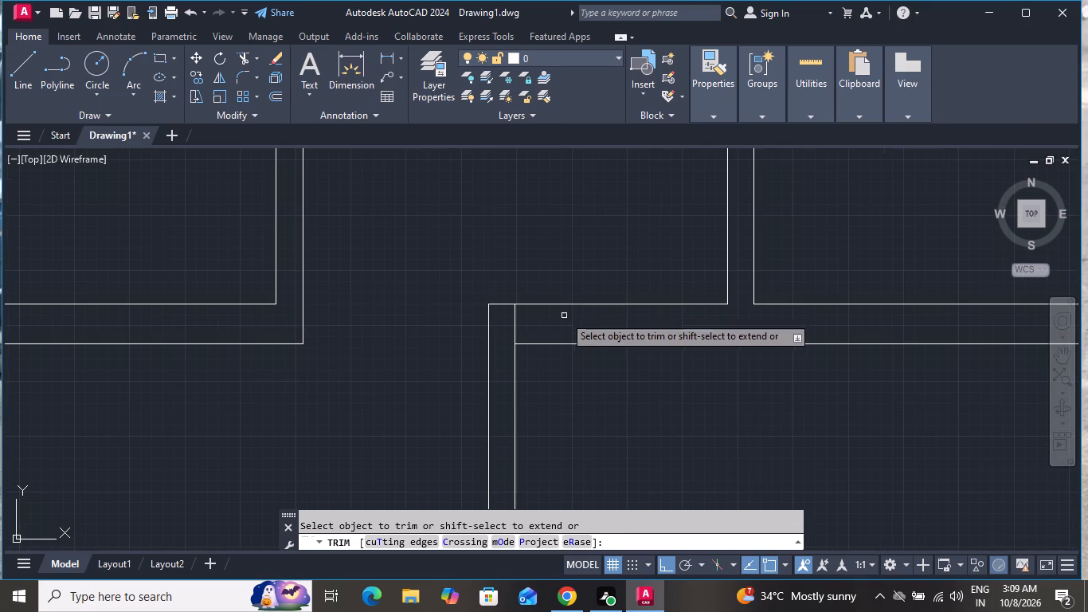
pyautogui.click(548, 333)
pyautogui.click(491, 325)
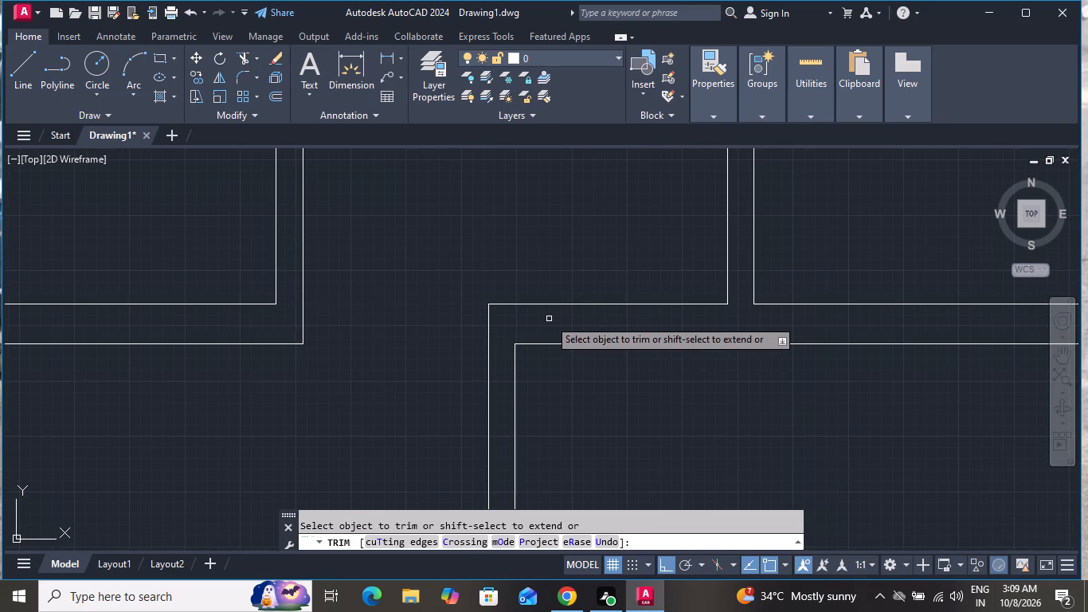
# At the lower-left partition junction, trim the upper horizontal line inside the vertical partition and the vertical line inside the horizontal partition.
pyautogui.scroll(-4, 539, 373)
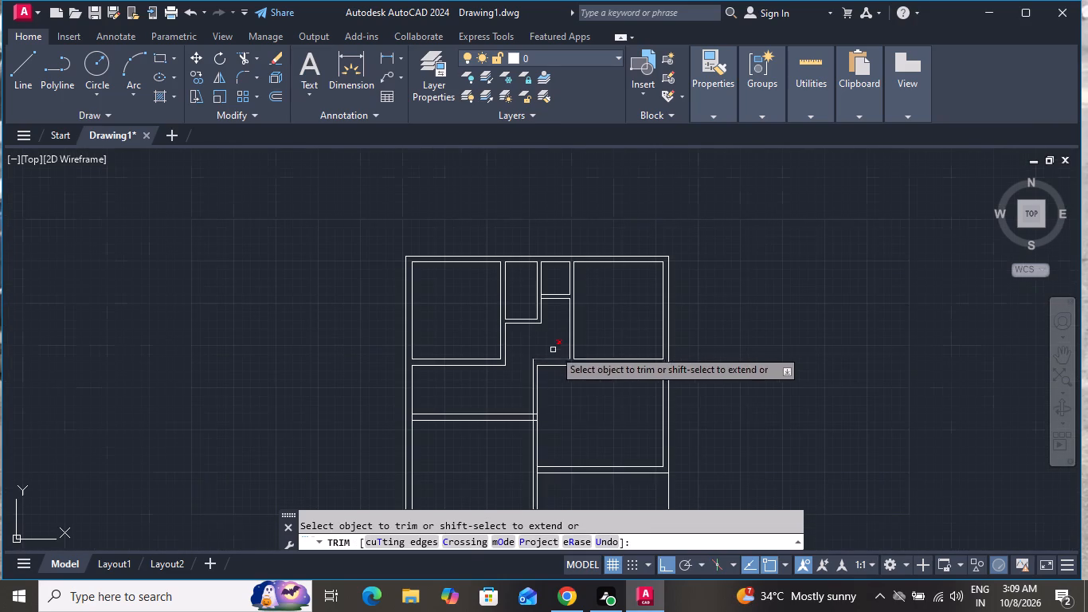
pyautogui.scroll(3, 542, 419)
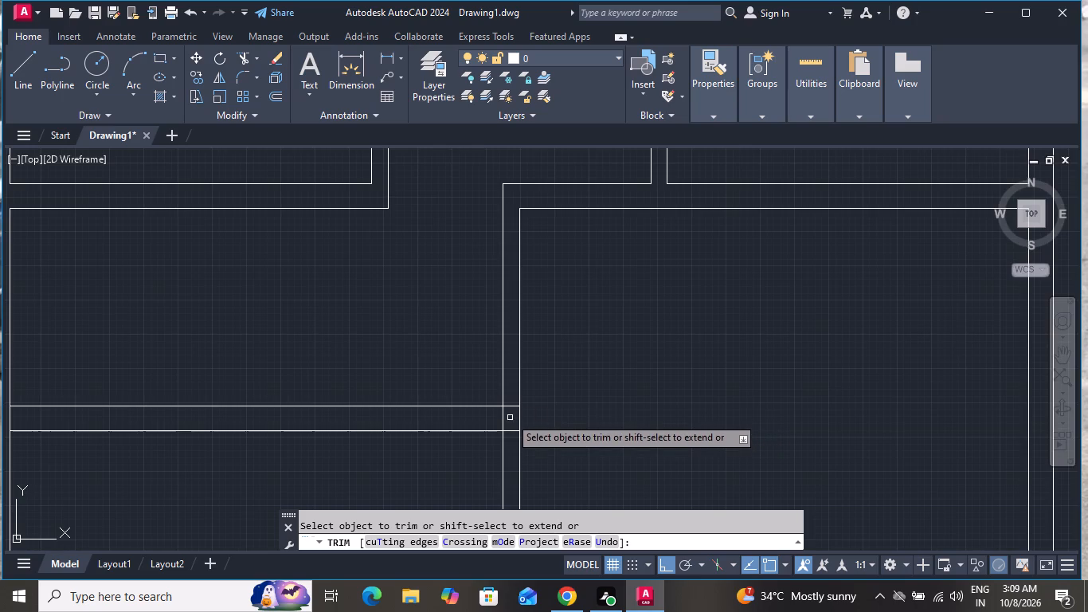
pyautogui.scroll(2, 510, 414)
pyautogui.scroll(-1, 510, 414)
pyautogui.scroll(1, 510, 414)
pyautogui.click(513, 359)
pyautogui.click(494, 512)
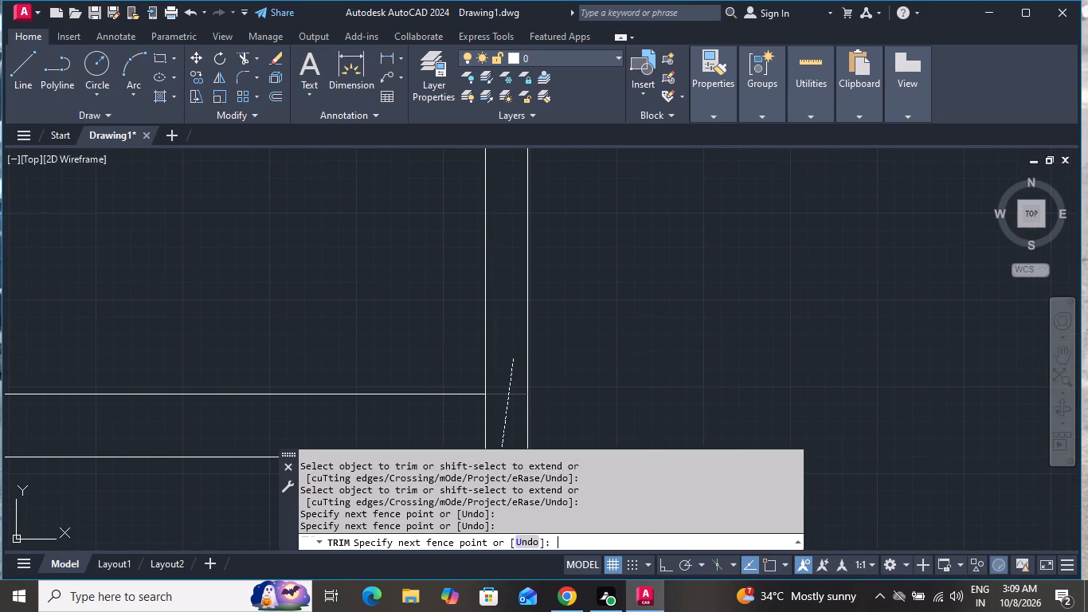
pyautogui.click(497, 437)
pyautogui.click(509, 416)
pyautogui.click(459, 415)
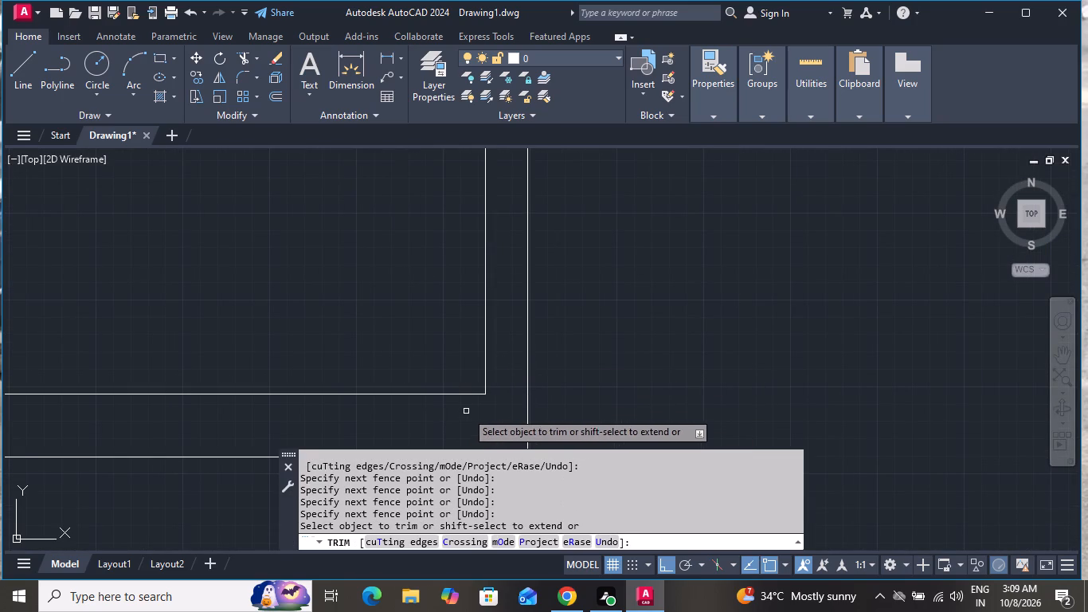
pyautogui.press('Escape')
pyautogui.scroll(-3, 501, 367)
pyautogui.scroll(-2, 562, 296)
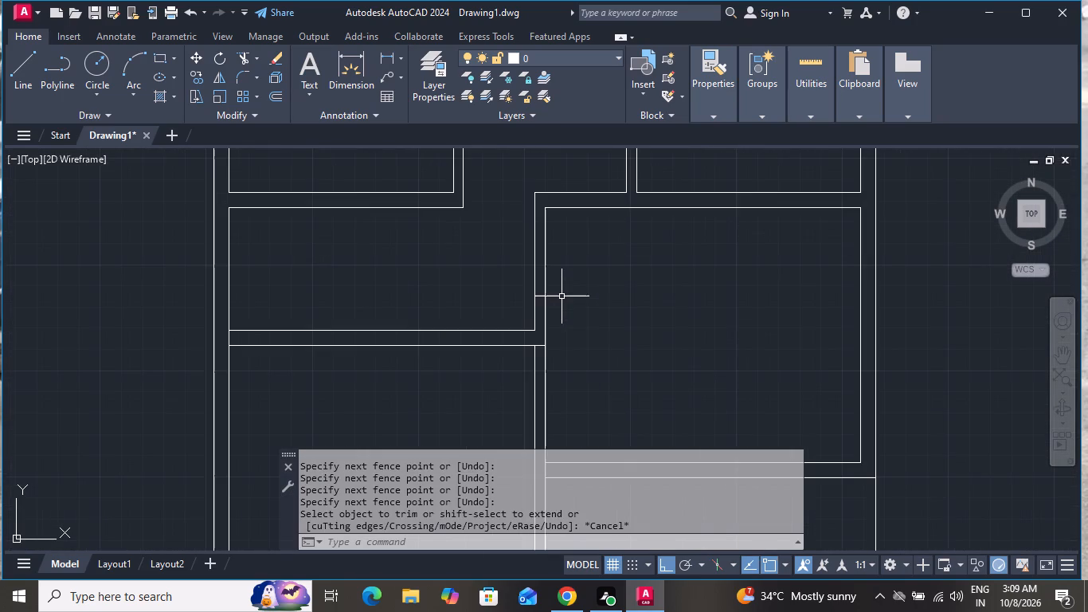
# Close the floating Command Line window.
pyautogui.press('`')
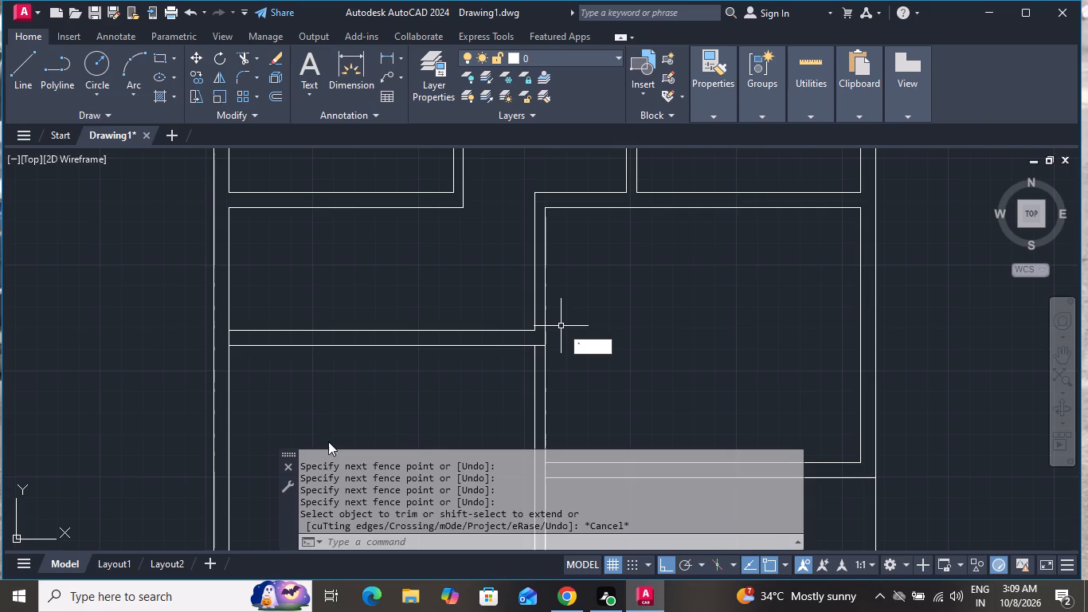
pyautogui.click(288, 470)
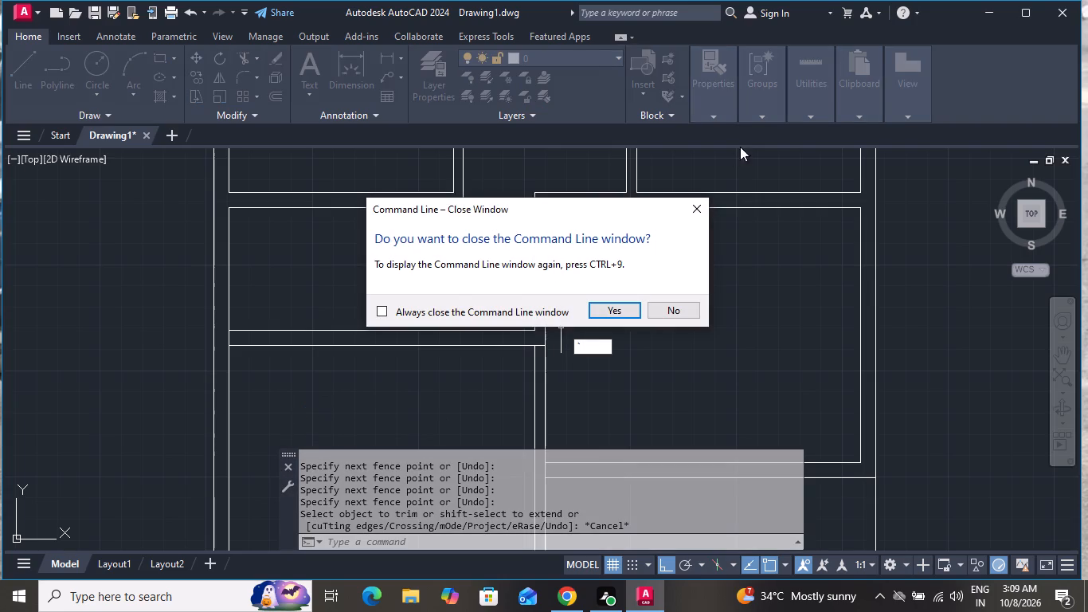
pyautogui.click(695, 215)
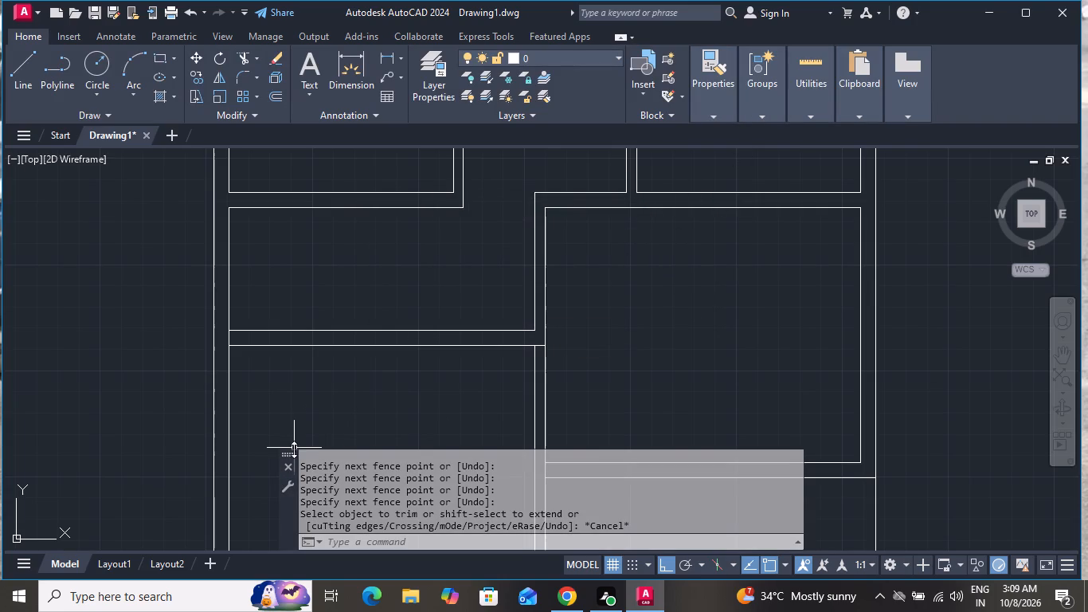
pyautogui.click(289, 462)
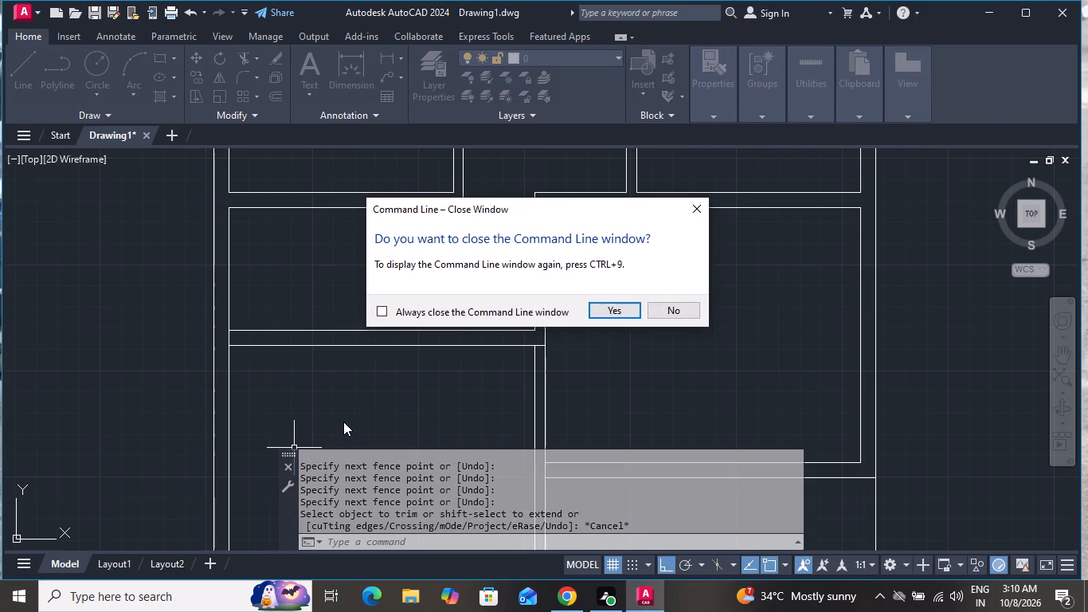
pyautogui.click(613, 305)
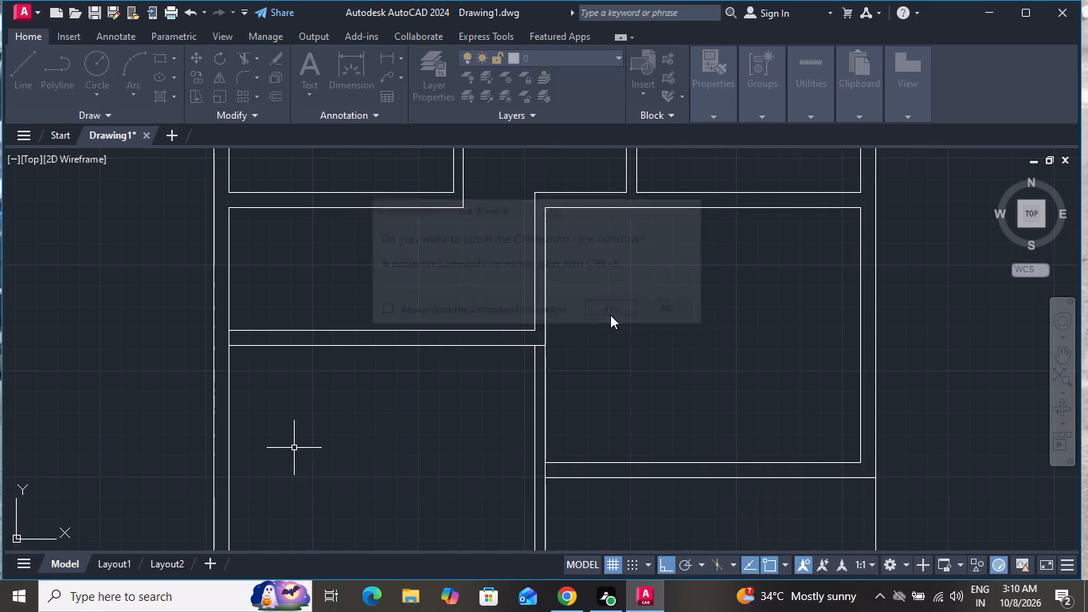
# Trim the lower horizontal partition line's short stub between the vertical partition's two lines at the lower-left junction.
pyautogui.scroll(-2, 580, 365)
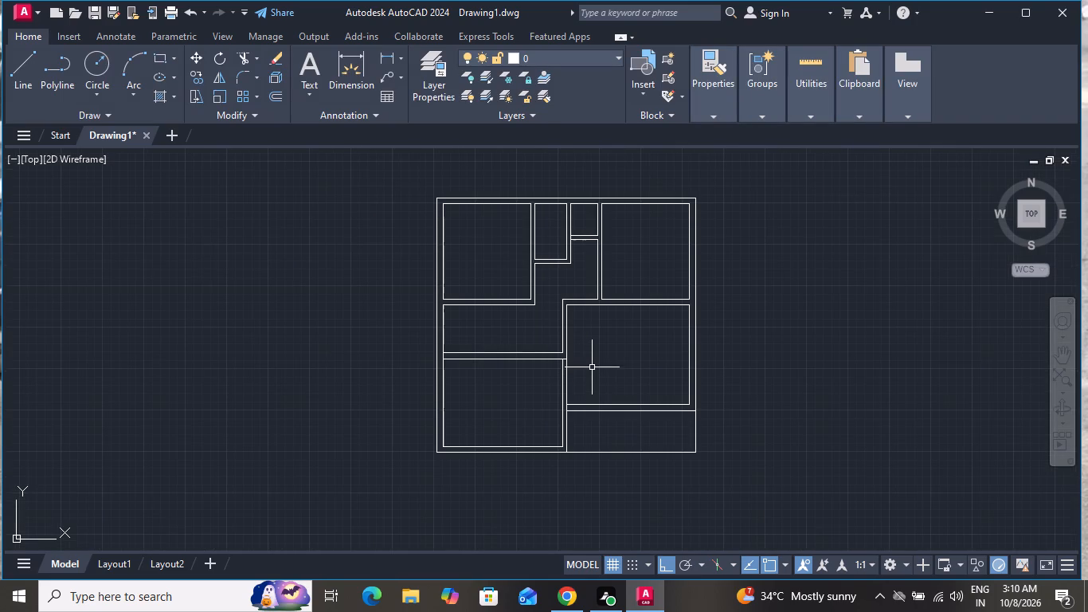
pyautogui.press('t')
pyautogui.write('R')
pyautogui.press('space')
pyautogui.press('space')
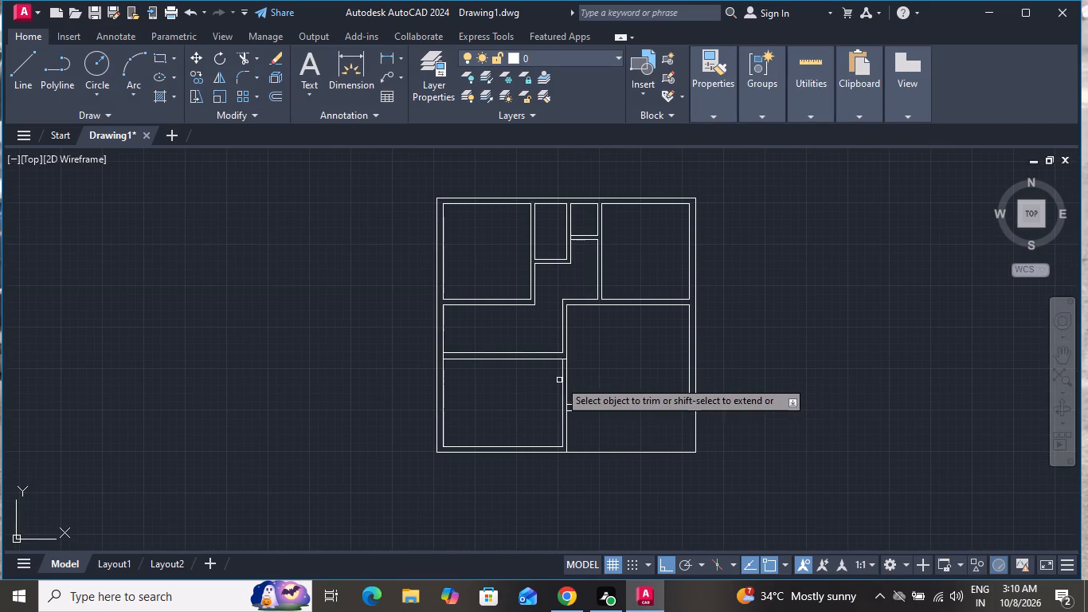
pyautogui.scroll(5, 559, 380)
pyautogui.click(585, 249)
pyautogui.click(587, 319)
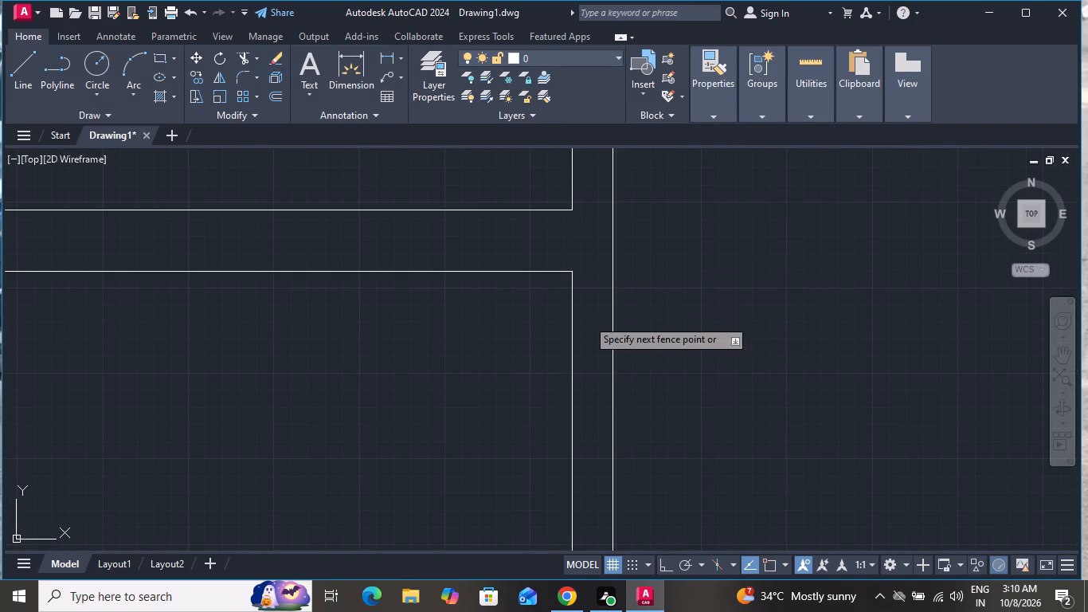
pyautogui.rightClick(651, 293)
pyautogui.click(680, 321)
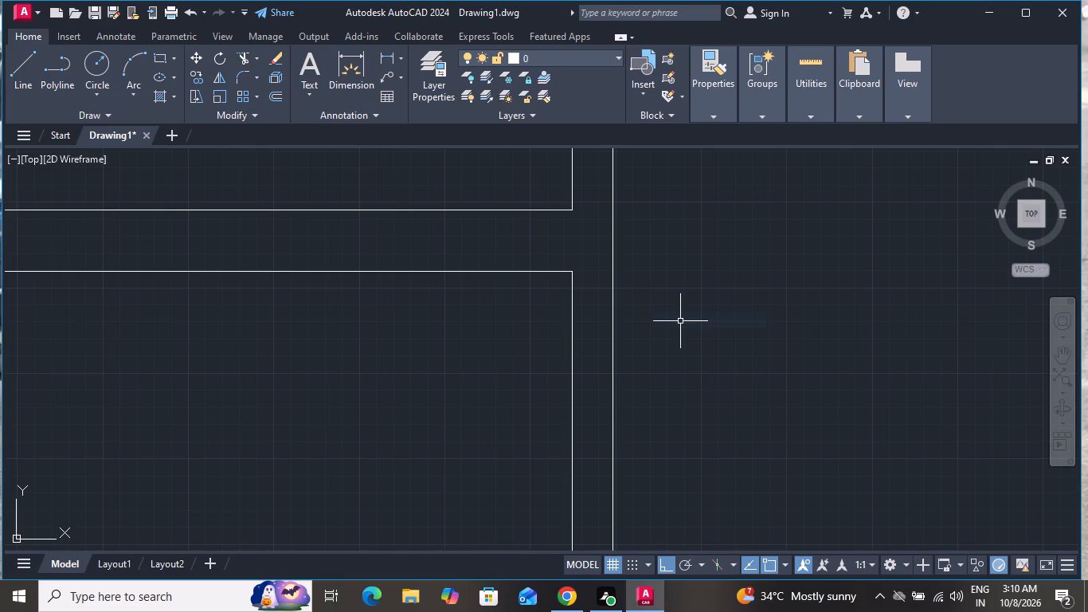
# Draw the inner outline of a 6' high projection beyond the left wall, joining the inner corners of the middle-left room.
pyautogui.scroll(-5, 674, 351)
pyautogui.scroll(1, 691, 408)
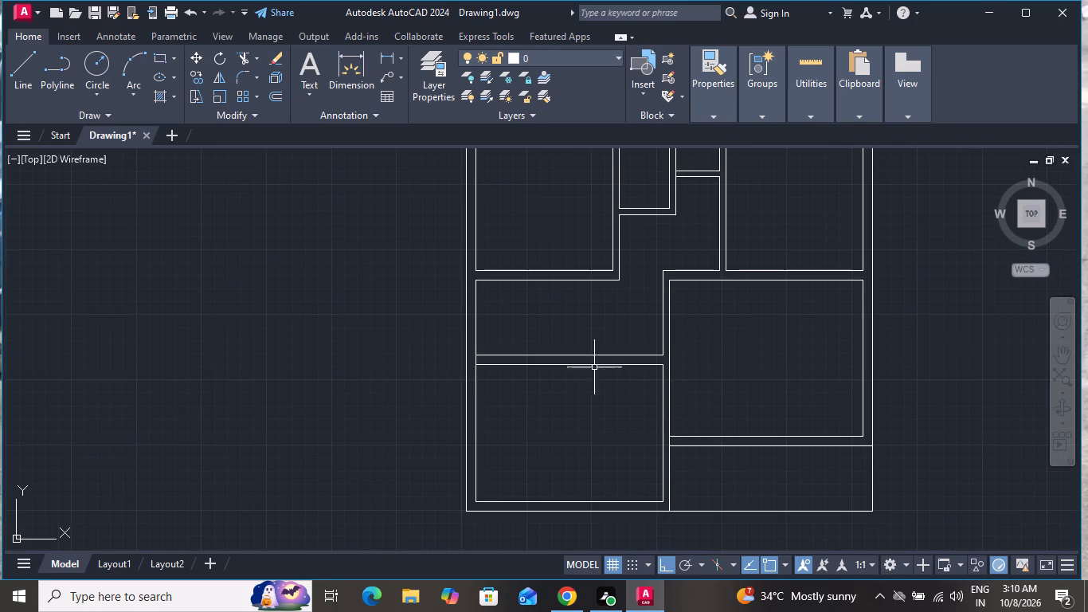
pyautogui.click(7, 70)
pyautogui.click(13, 64)
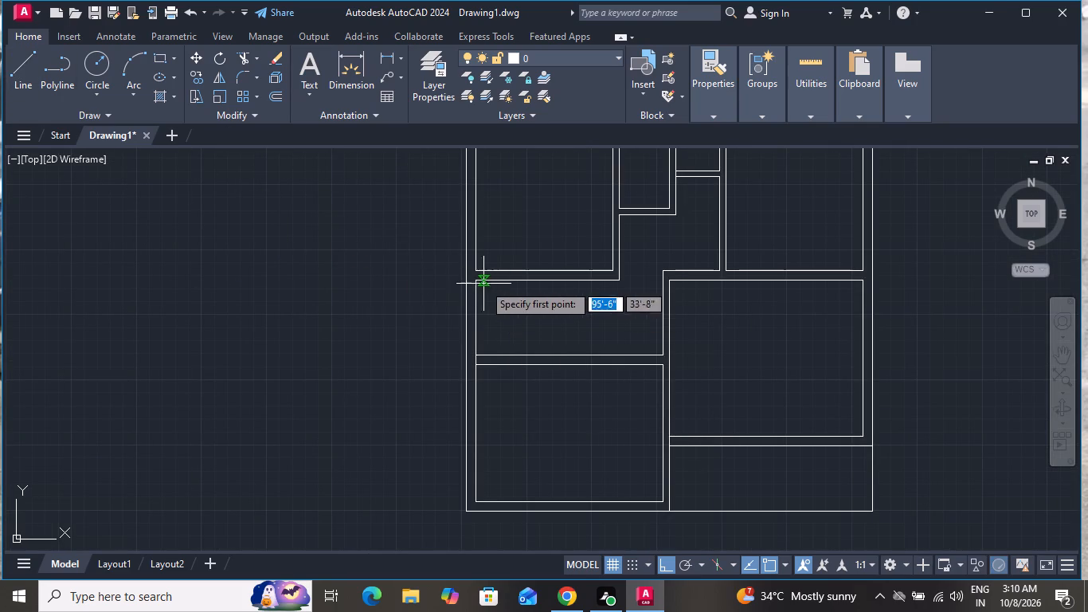
pyautogui.click(475, 281)
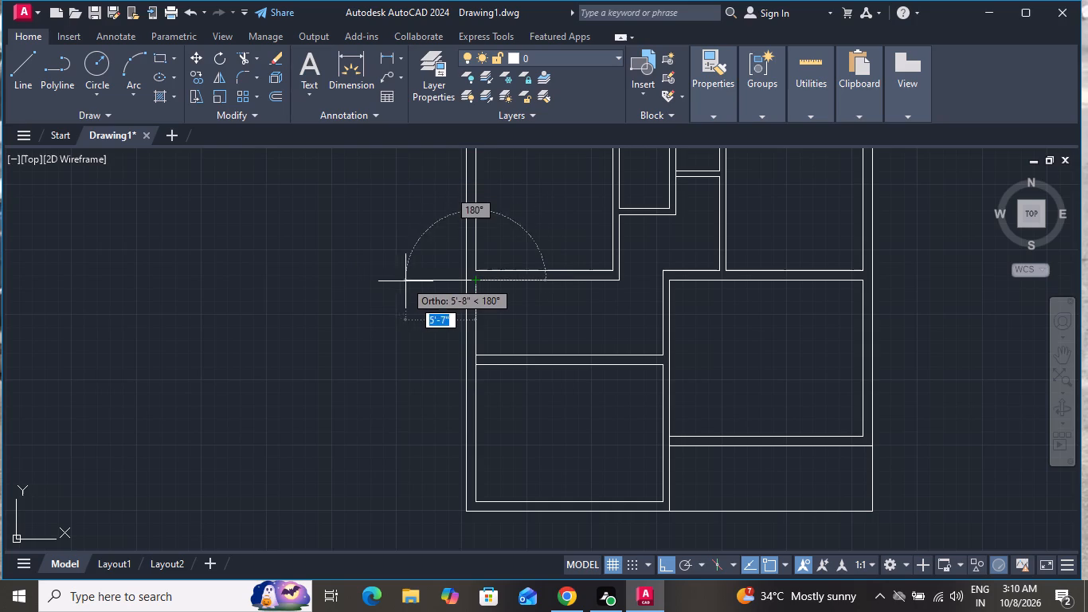
pyautogui.click(427, 281)
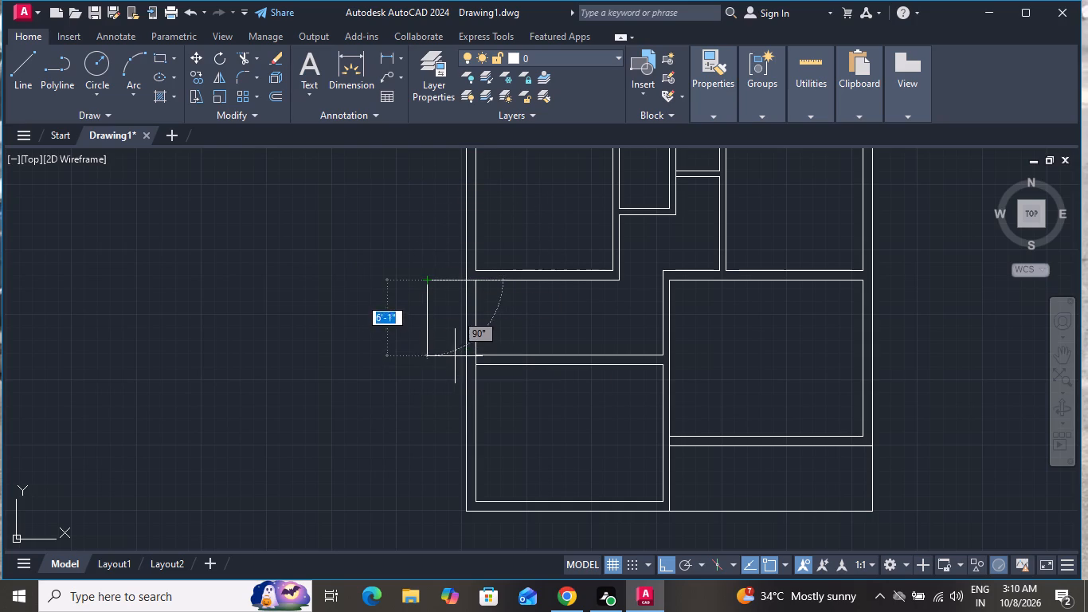
pyautogui.click(427, 355)
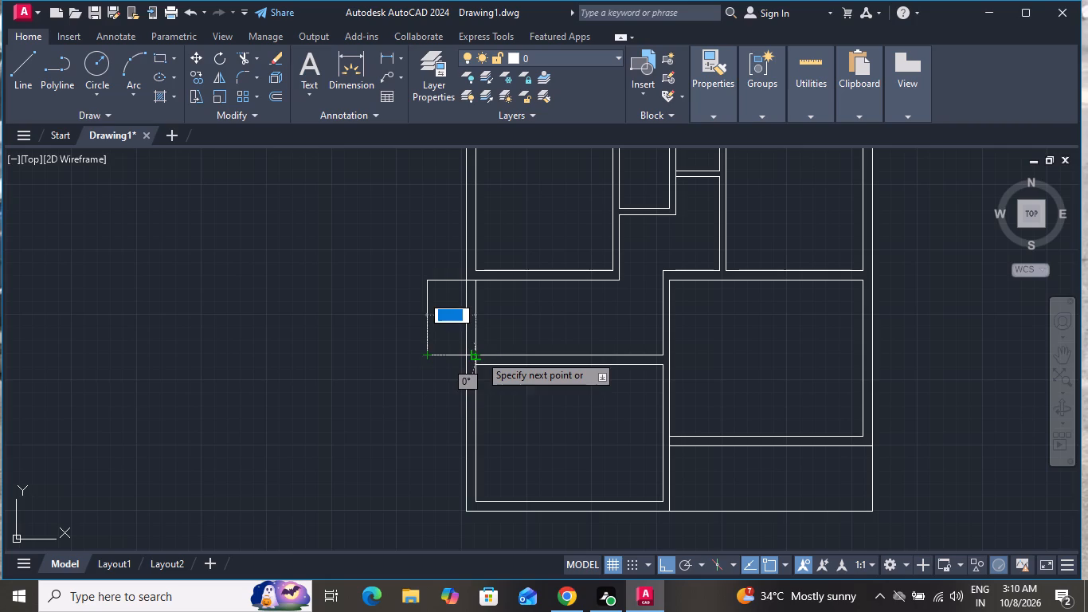
pyautogui.click(479, 355)
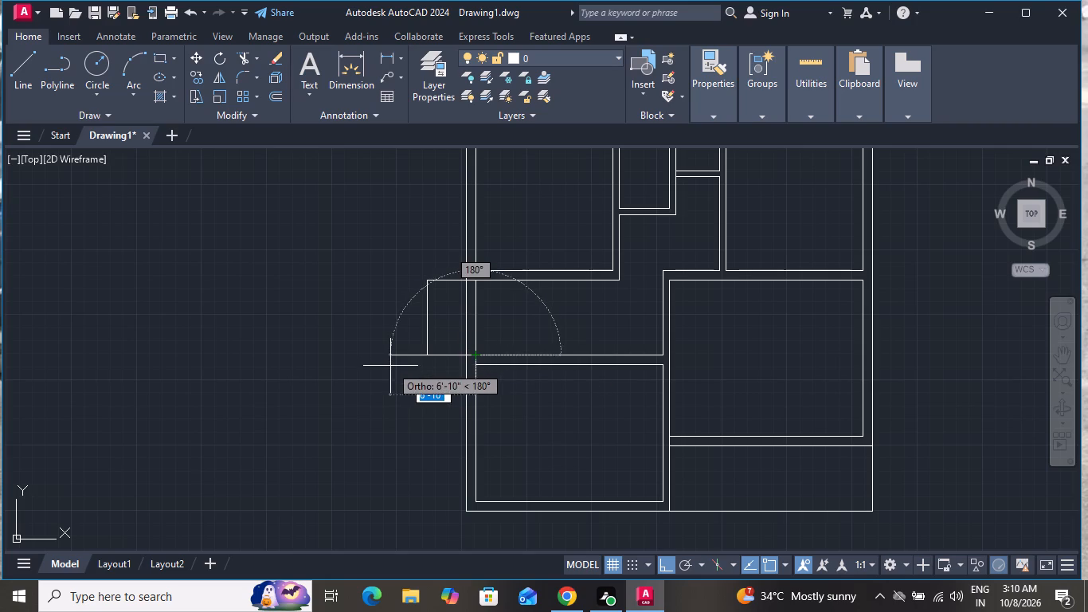
pyautogui.press('Escape')
# Draw the 7'6" high outer outline of the left projection, starting and ending at the inner corners of the adjacent rooms.
pyautogui.click(31, 71)
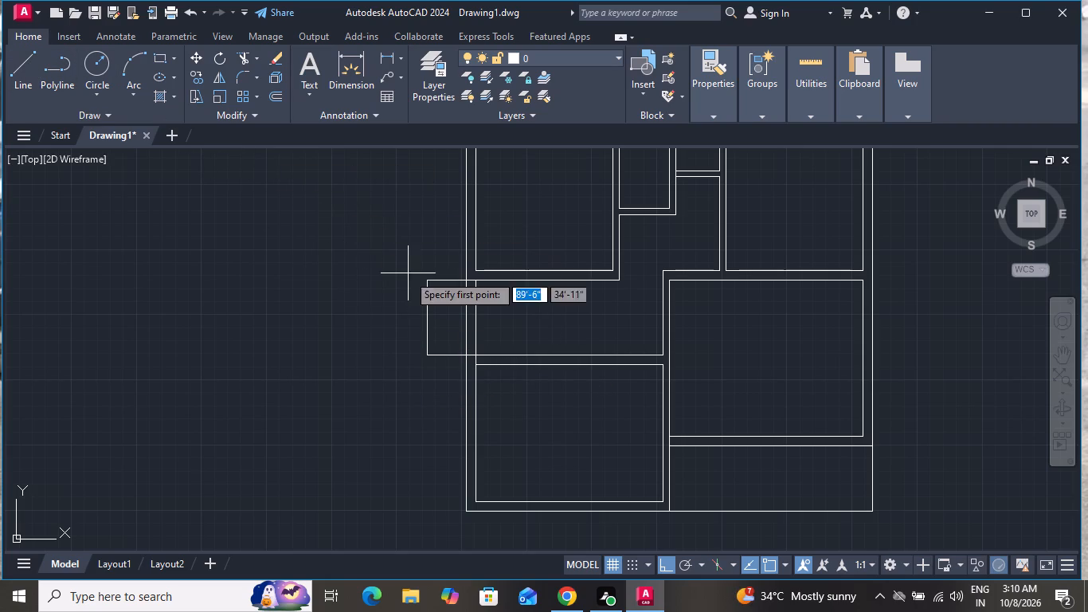
pyautogui.click(472, 268)
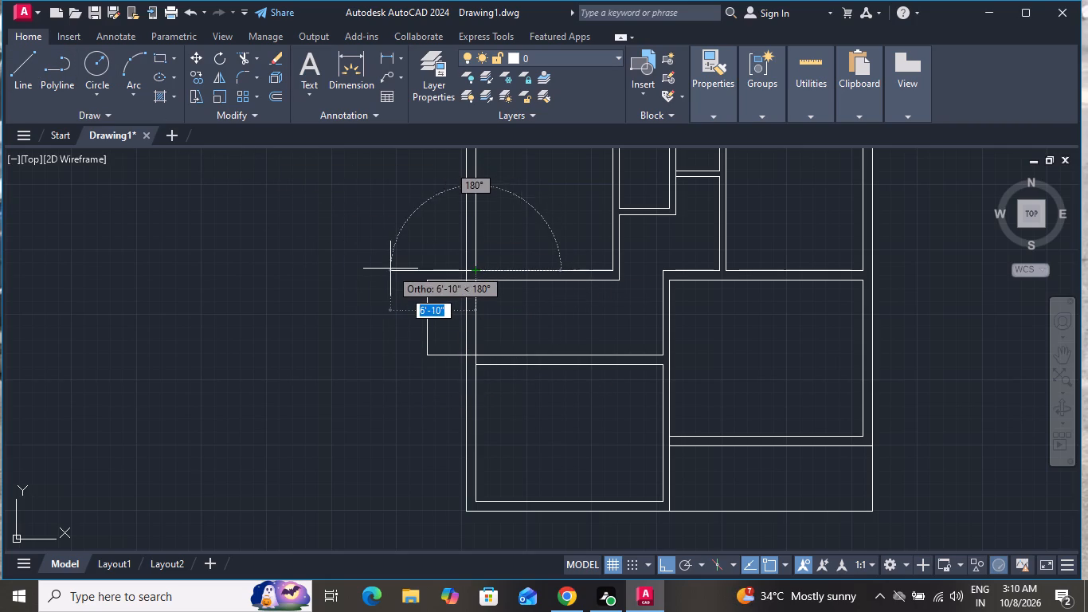
pyautogui.click(415, 269)
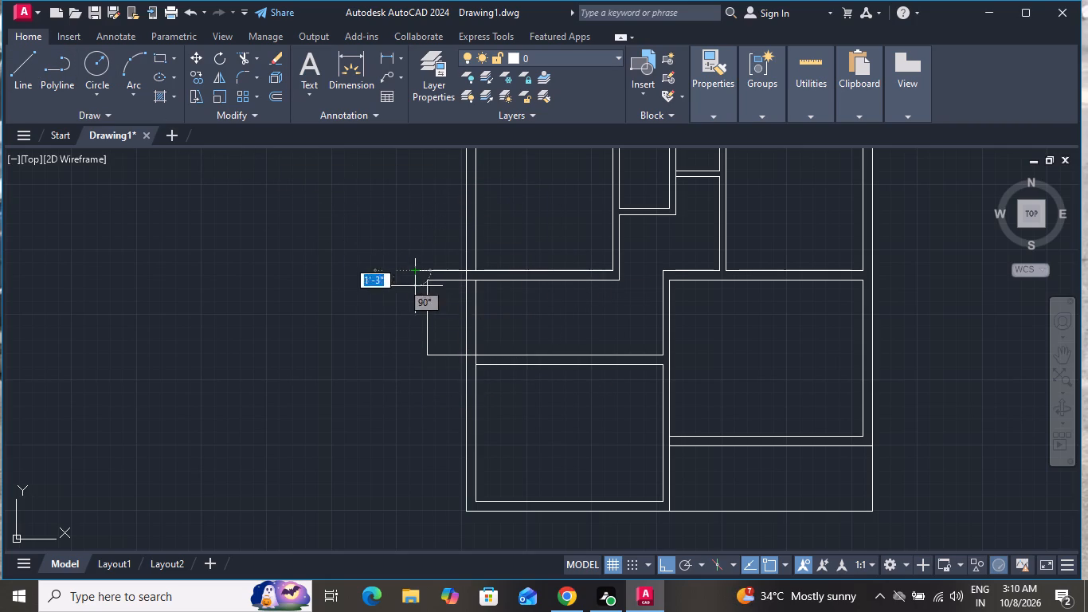
pyautogui.click(417, 363)
pyautogui.click(480, 367)
pyautogui.moveTo(512, 375); pyautogui.dragTo(508, 386, button='right')
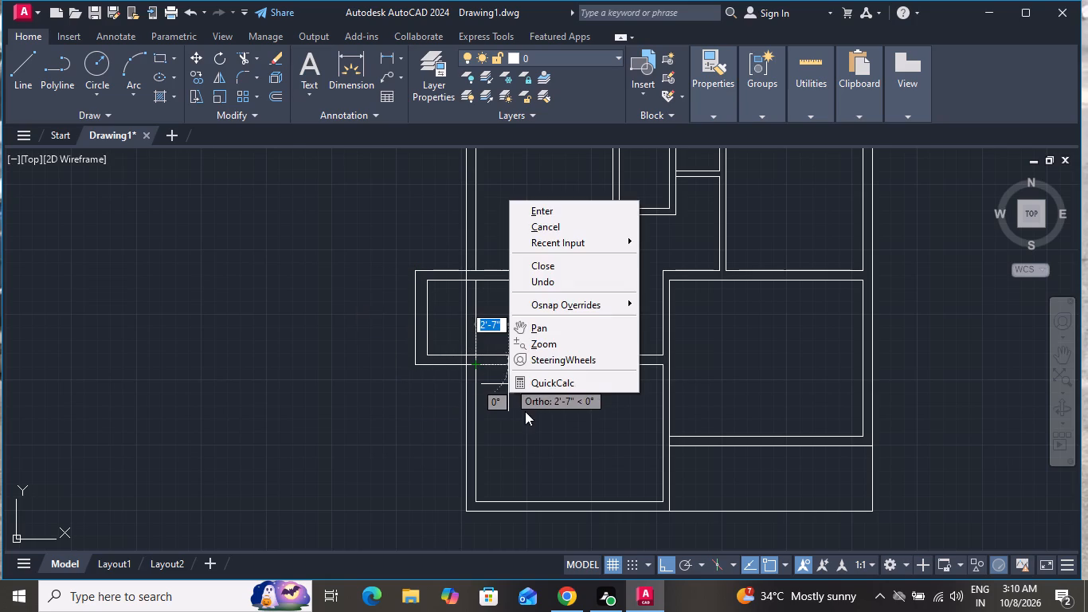
pyautogui.click(542, 223)
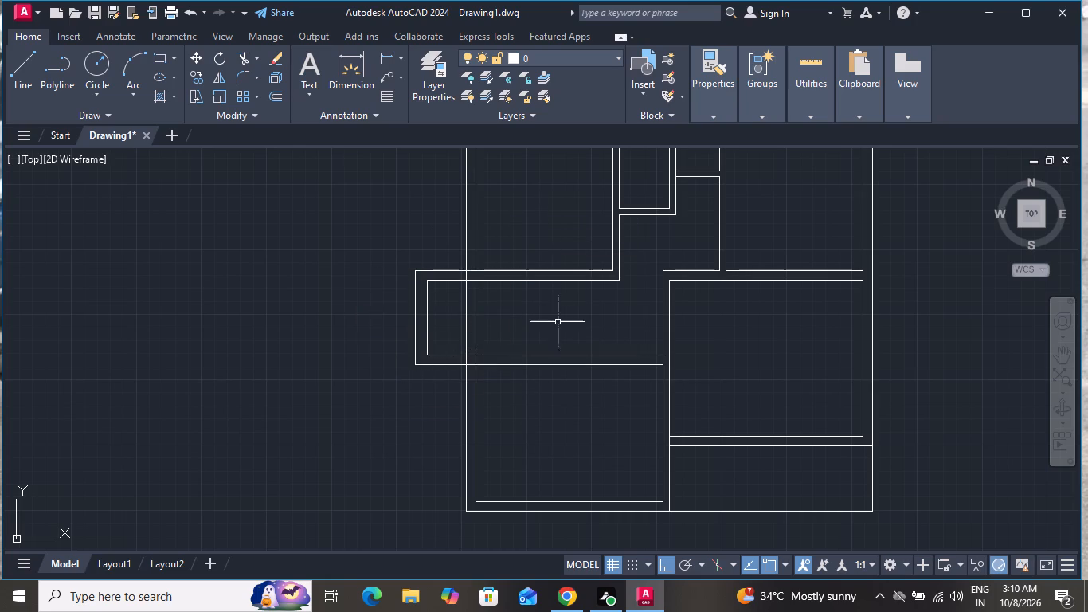
# Trim both lines of the left wall where they cross the middle-left room and its projection.
pyautogui.write('TR')
pyautogui.press('space')
pyautogui.press('space')
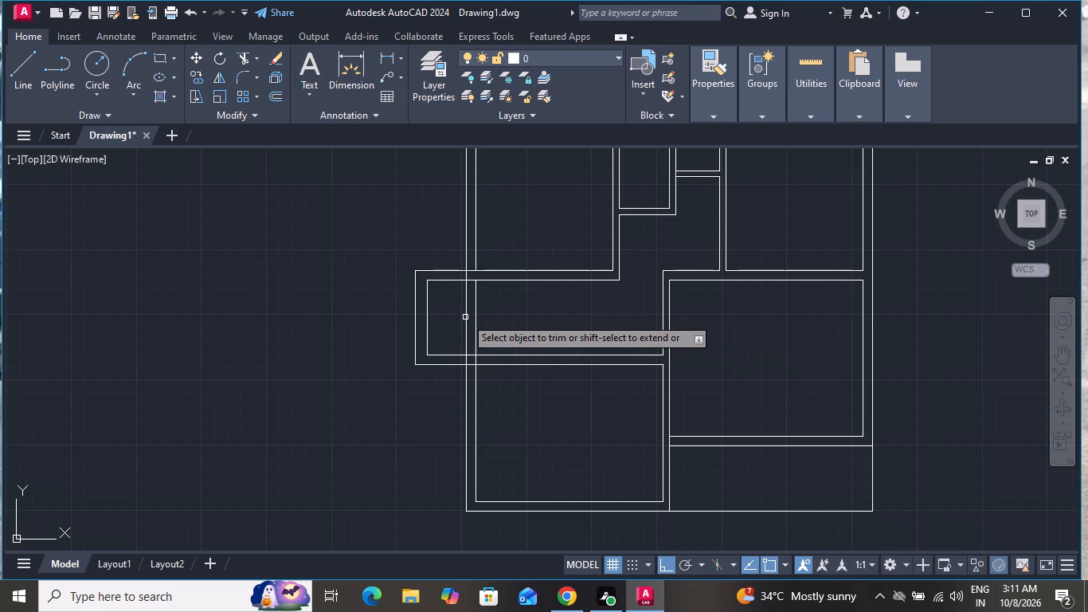
pyautogui.click(491, 312)
pyautogui.click(463, 319)
# Trim the leftover wall lines at the projection's lower junction with the left wall, opening the vertical wall into the horizontal one.
pyautogui.scroll(3, 482, 360)
pyautogui.click(438, 352)
pyautogui.click(359, 375)
pyautogui.click(370, 364)
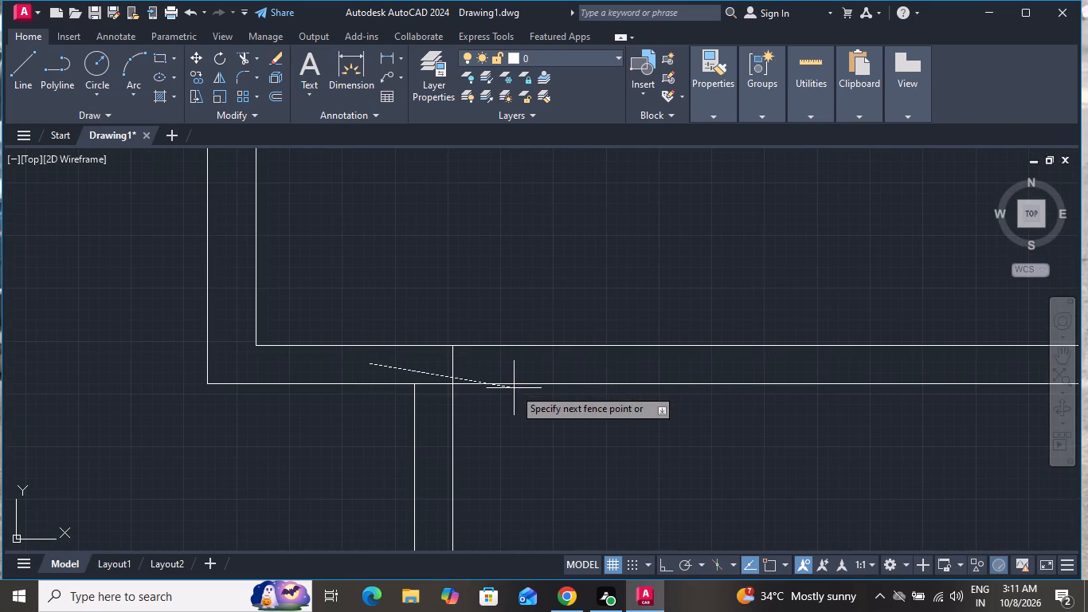
pyautogui.click(518, 370)
pyautogui.click(441, 361)
pyautogui.click(418, 432)
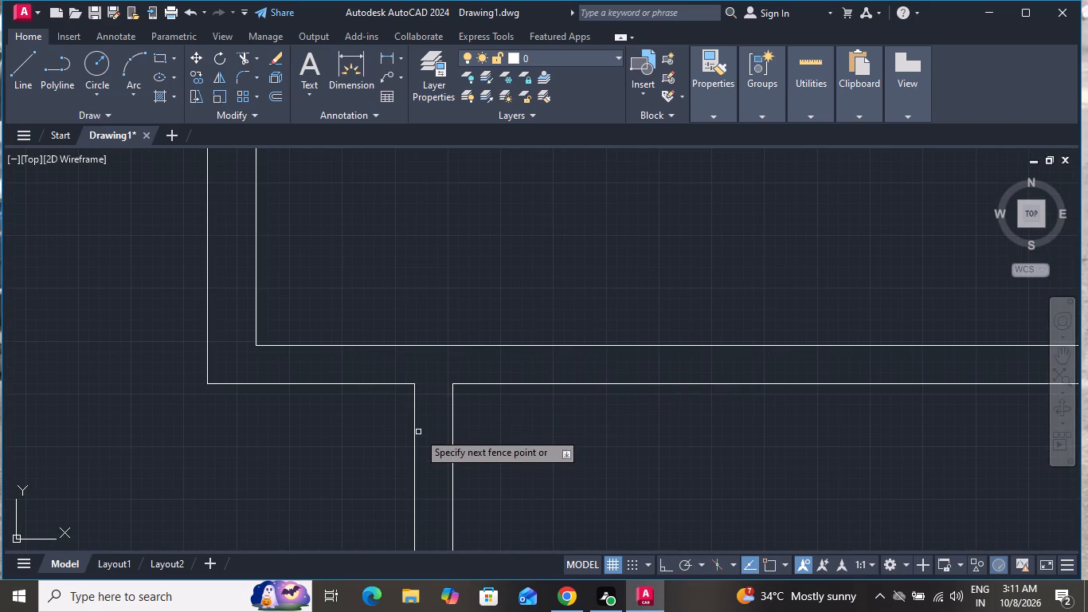
# Trim the left wall's outer line and the horizontal line between the wall faces at the projection's upper junction.
pyautogui.scroll(-1, 475, 412)
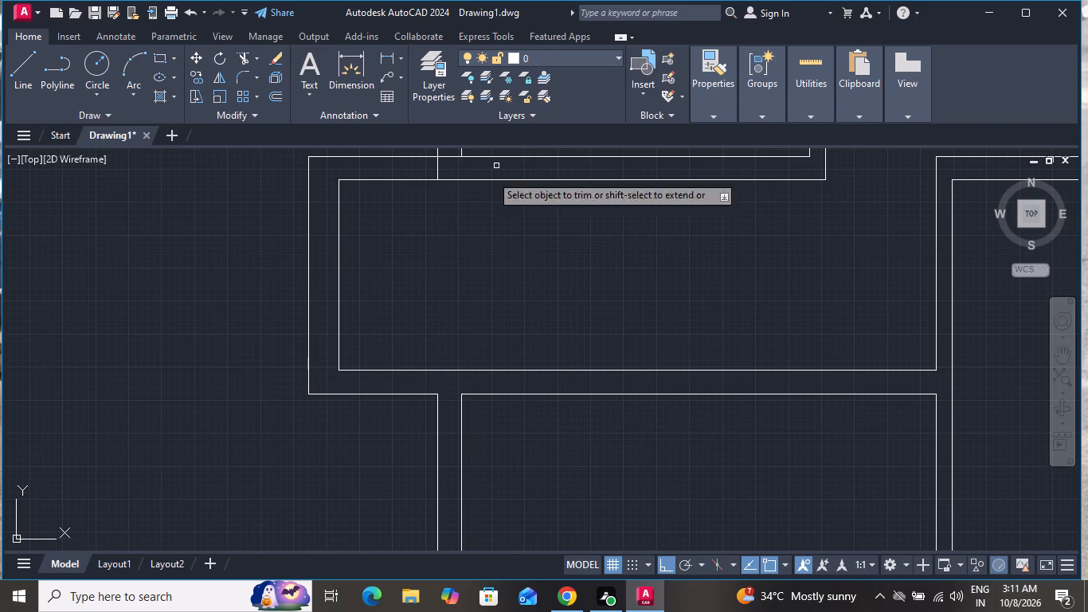
pyautogui.scroll(-1, 470, 223)
pyautogui.scroll(1, 470, 225)
pyautogui.scroll(-1, 471, 228)
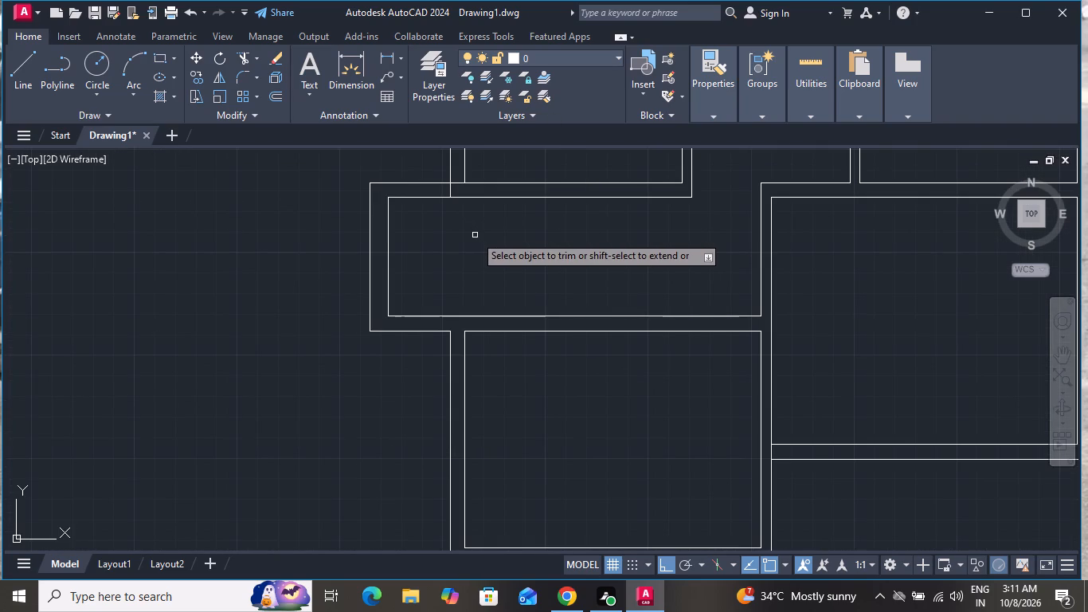
pyautogui.scroll(-2, 475, 235)
pyautogui.scroll(2, 456, 225)
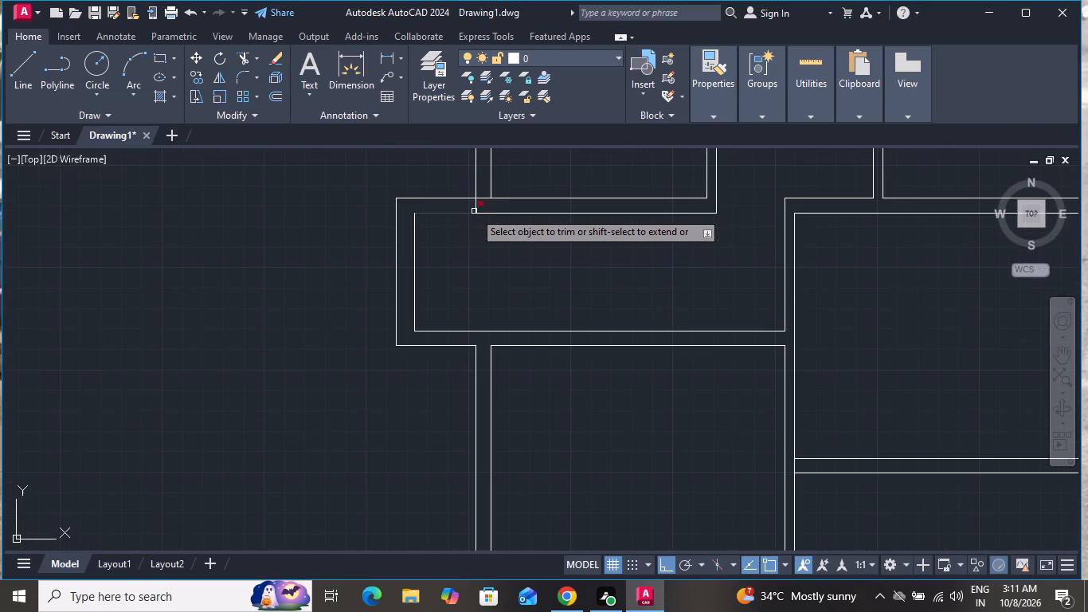
pyautogui.scroll(2, 476, 208)
pyautogui.click(486, 199)
pyautogui.click(449, 199)
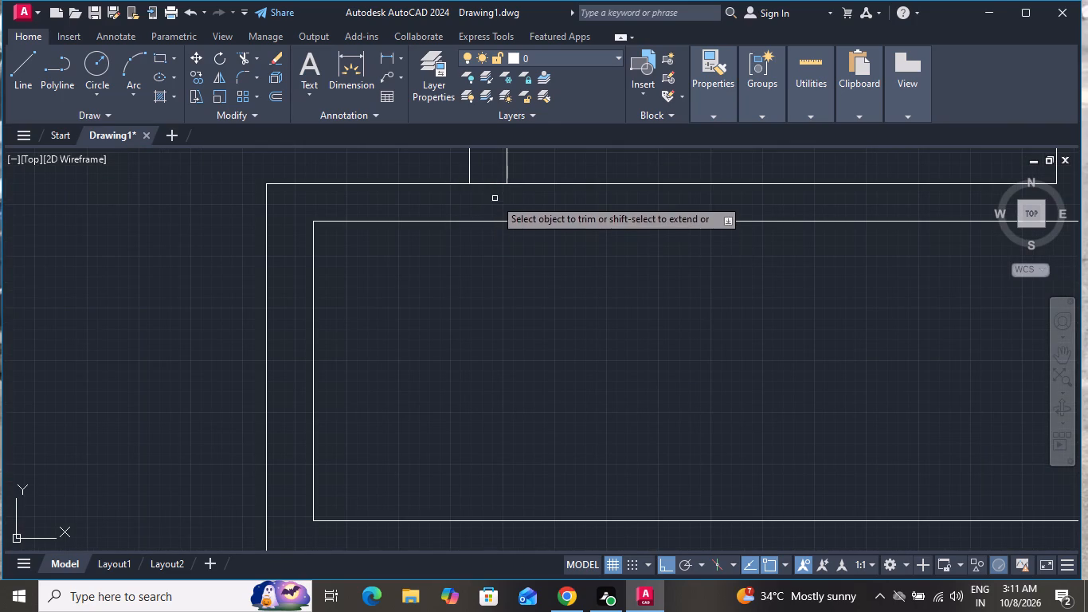
pyautogui.click(495, 198)
pyautogui.click(495, 162)
pyautogui.scroll(1, 504, 335)
pyautogui.scroll(-3, 504, 335)
pyautogui.scroll(1, 510, 344)
pyautogui.scroll(-4, 510, 344)
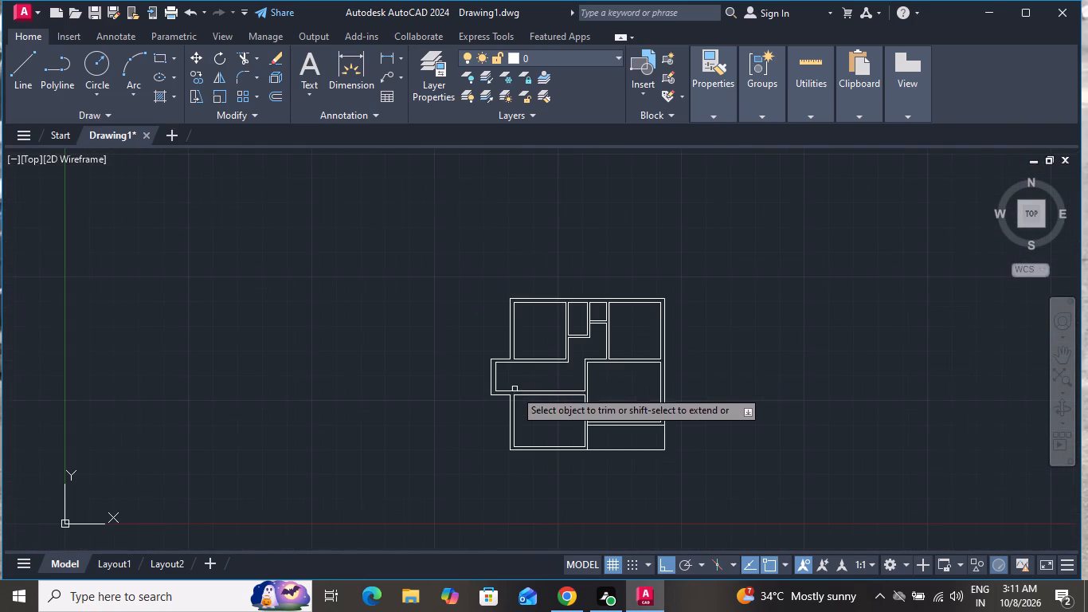
pyautogui.scroll(1, 636, 344)
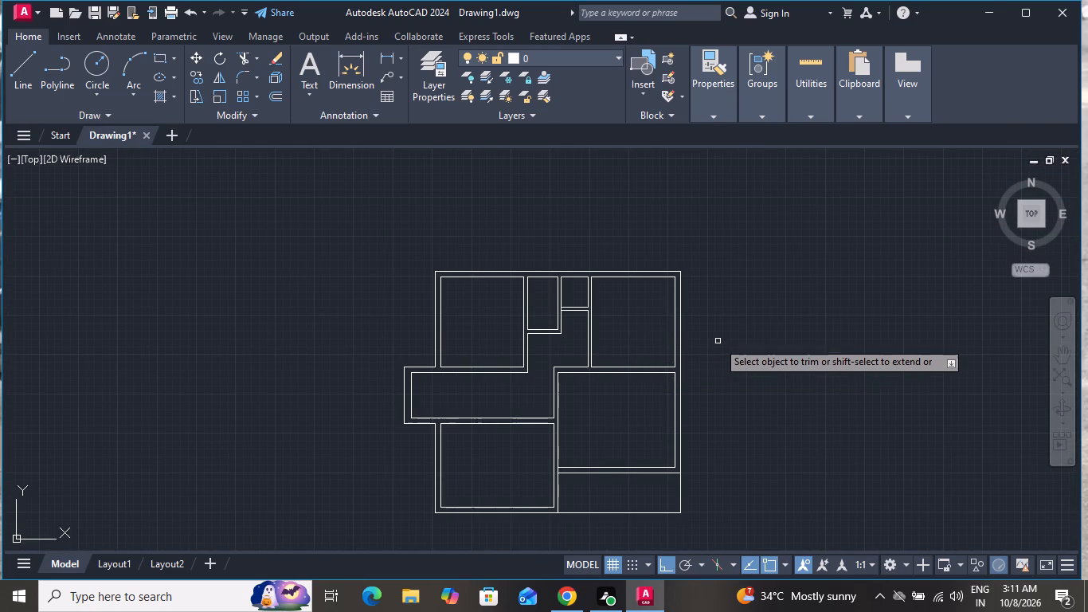
pyautogui.rightClick(718, 341)
pyautogui.click(734, 373)
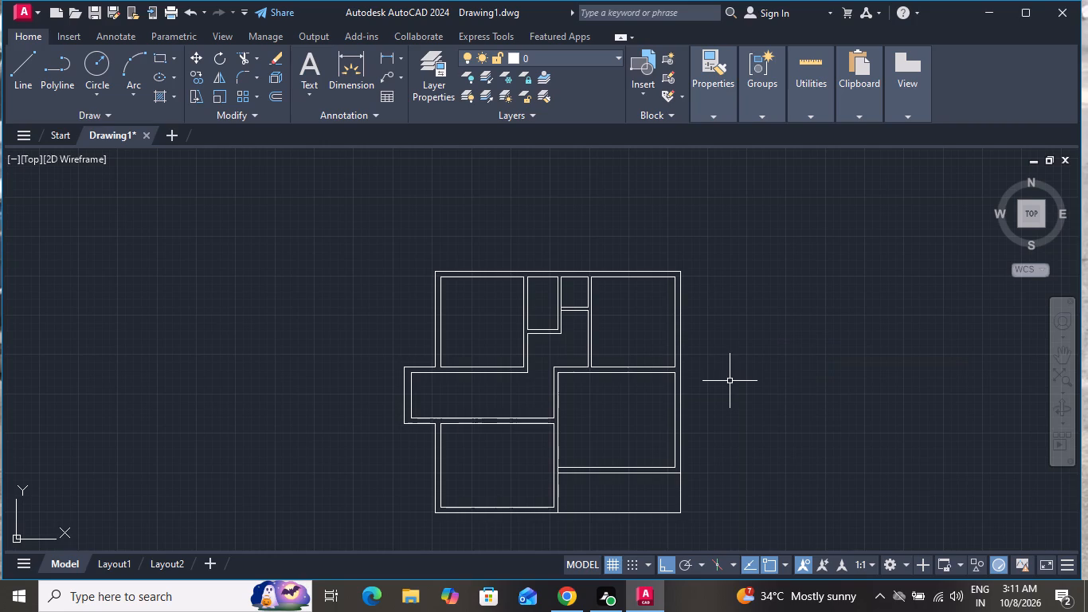
# Offset the left projection's inner vertical line by 3' into the room.
pyautogui.press('o')
pyautogui.press('space')
pyautogui.write("3'")
pyautogui.press('Return')
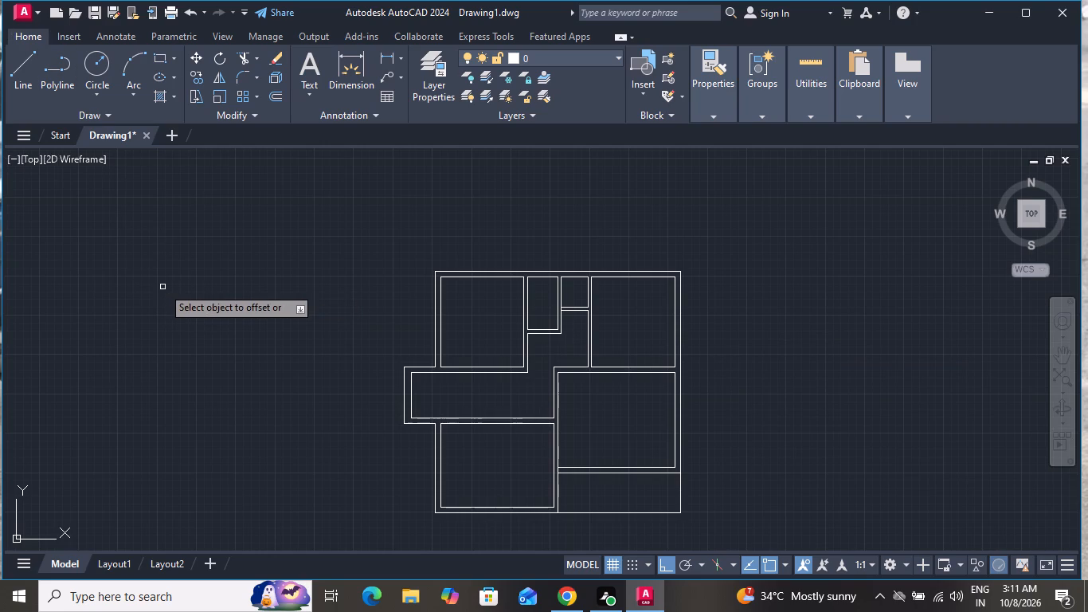
pyautogui.scroll(1, 429, 390)
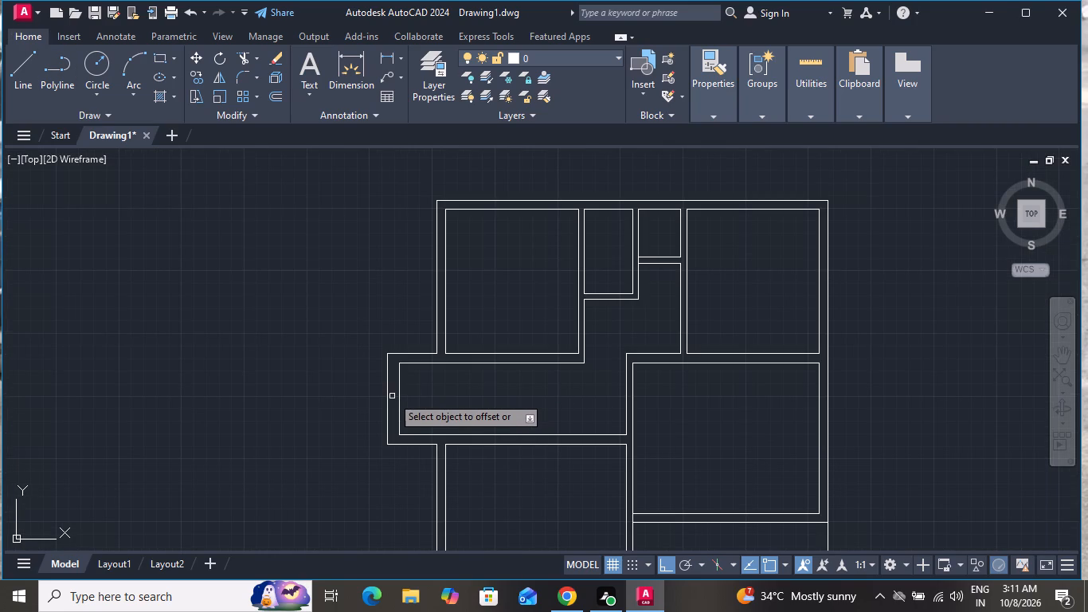
pyautogui.click(401, 398)
pyautogui.click(479, 397)
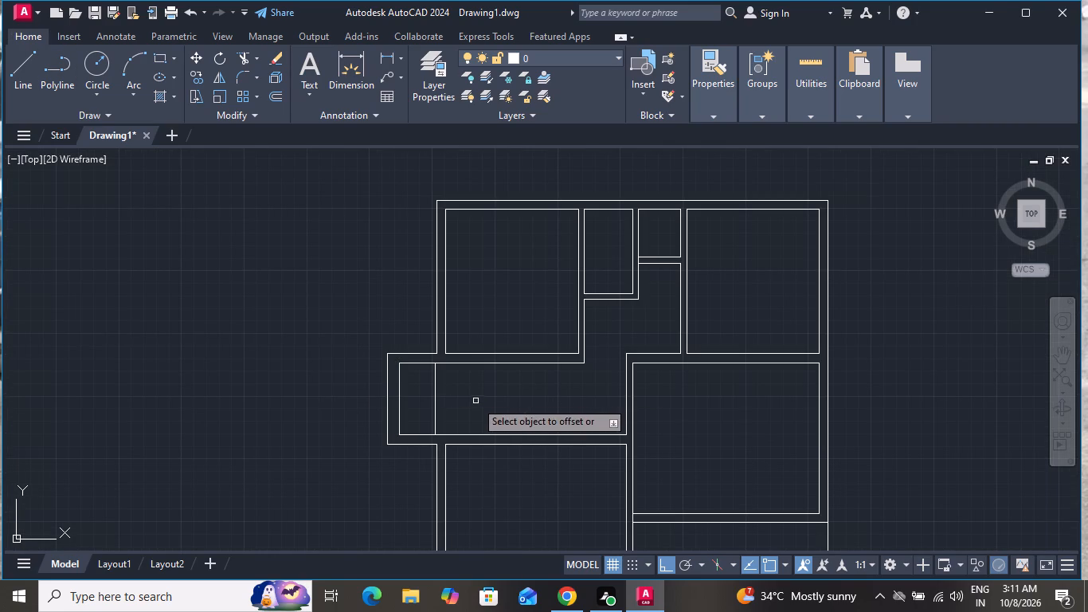
# Starting from the vertical line inside the left projection, offset four successive stair lines 10" apart into the room.
pyautogui.rightClick(476, 402)
pyautogui.click(484, 417)
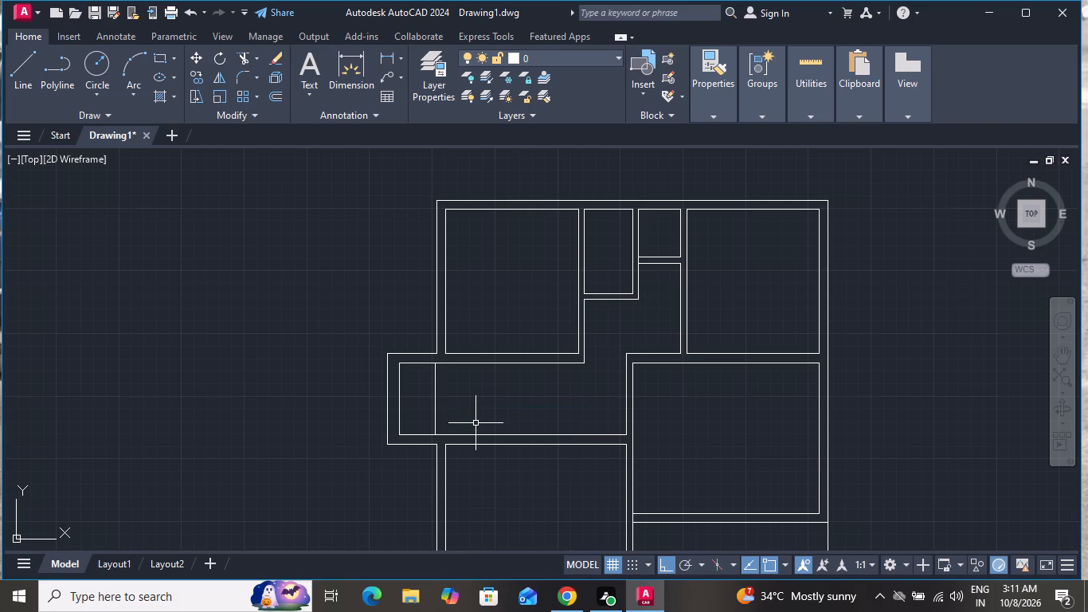
pyautogui.write('O')
pyautogui.press('space')
pyautogui.press('1')
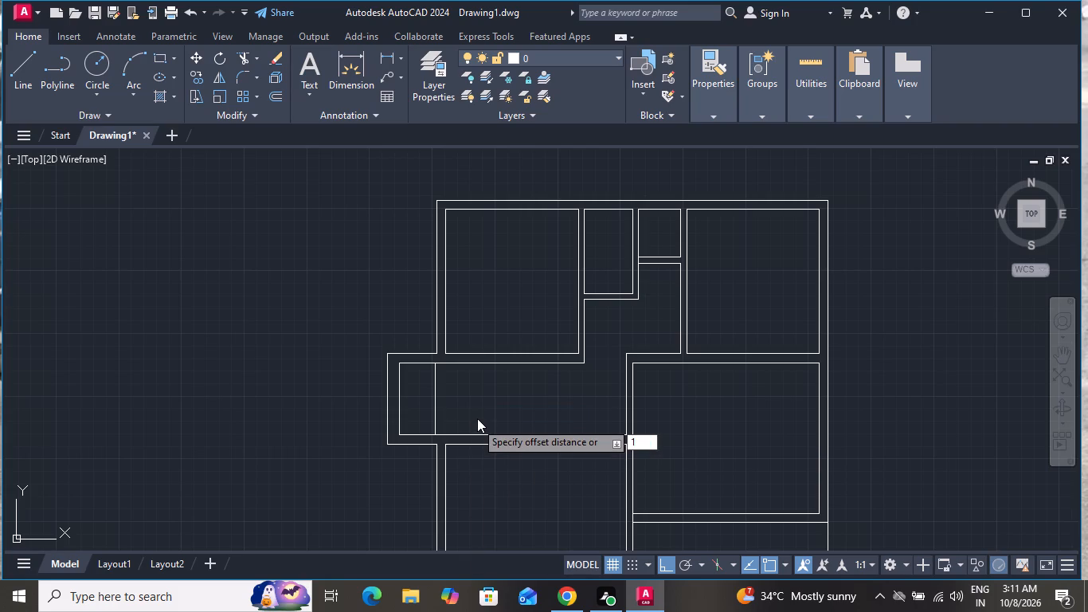
pyautogui.write('0"')
pyautogui.press('Return')
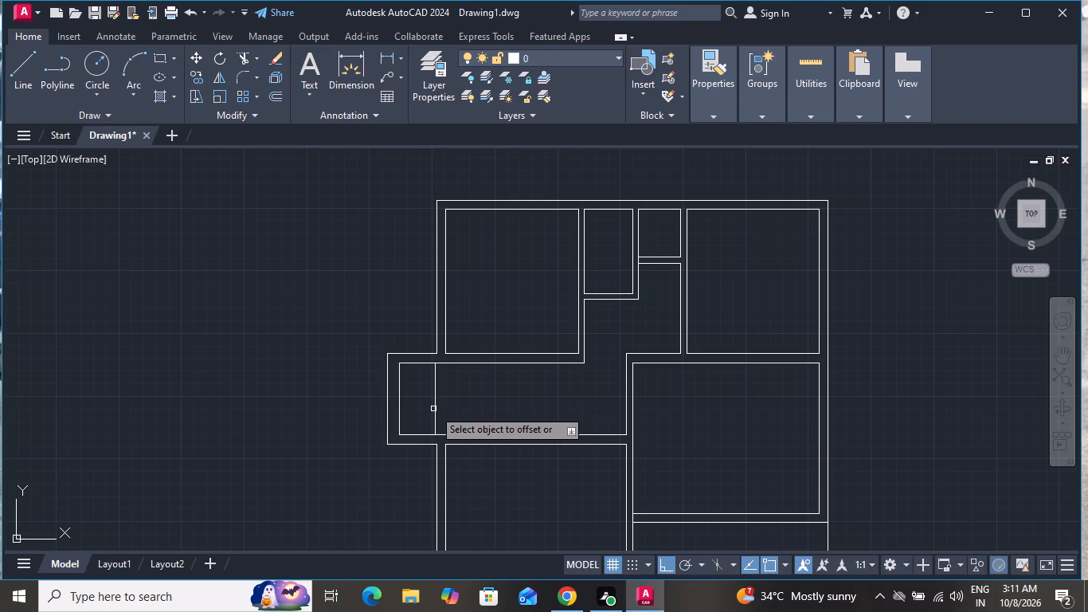
pyautogui.click(433, 409)
pyautogui.click(446, 402)
pyautogui.click(447, 407)
pyautogui.click(460, 407)
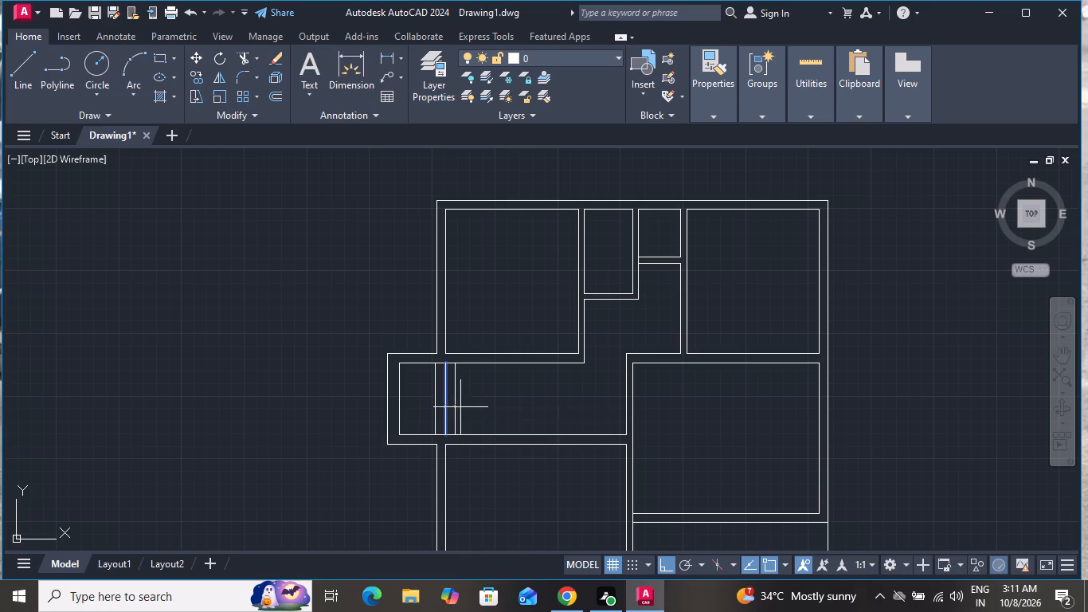
pyautogui.click(454, 411)
pyautogui.click(490, 406)
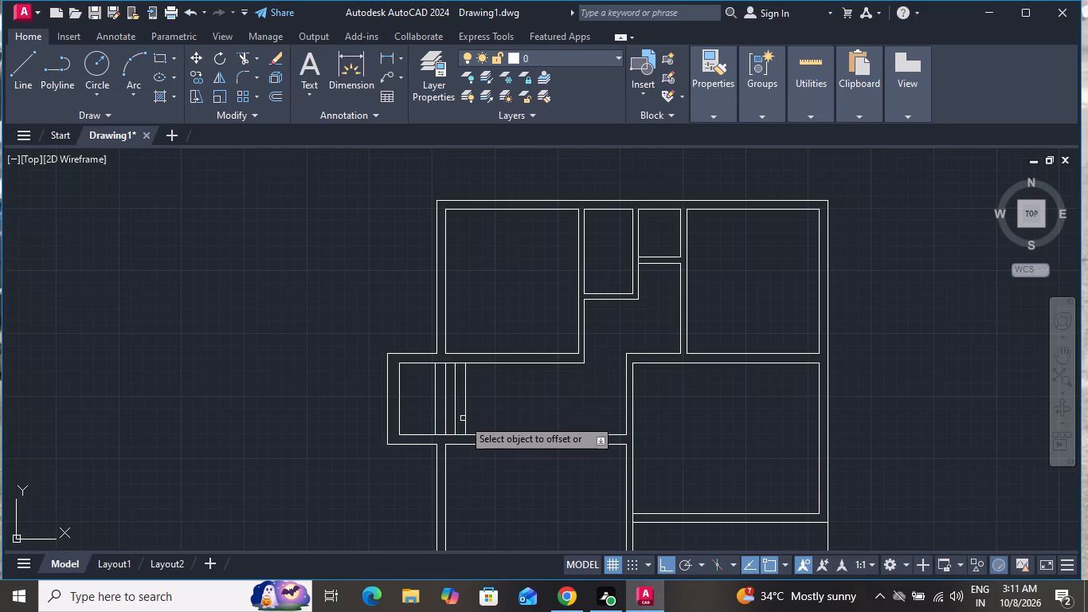
pyautogui.click(464, 417)
pyautogui.click(507, 411)
# Continue the stair with five more lines, offsetting each newest line 10" farther into the room.
pyautogui.click(474, 415)
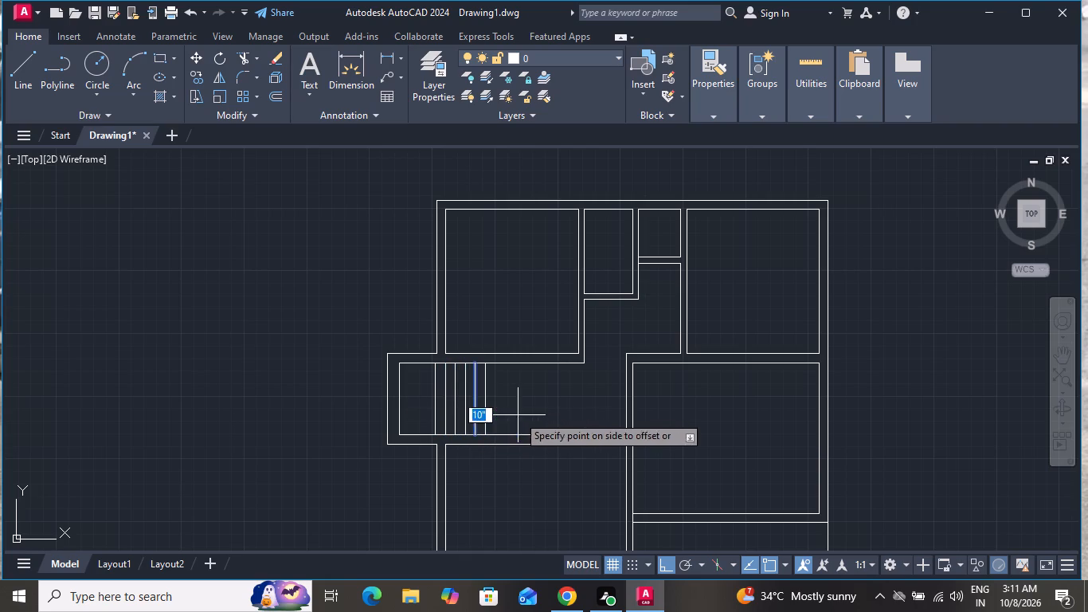
pyautogui.click(518, 415)
pyautogui.click(486, 417)
pyautogui.click(529, 409)
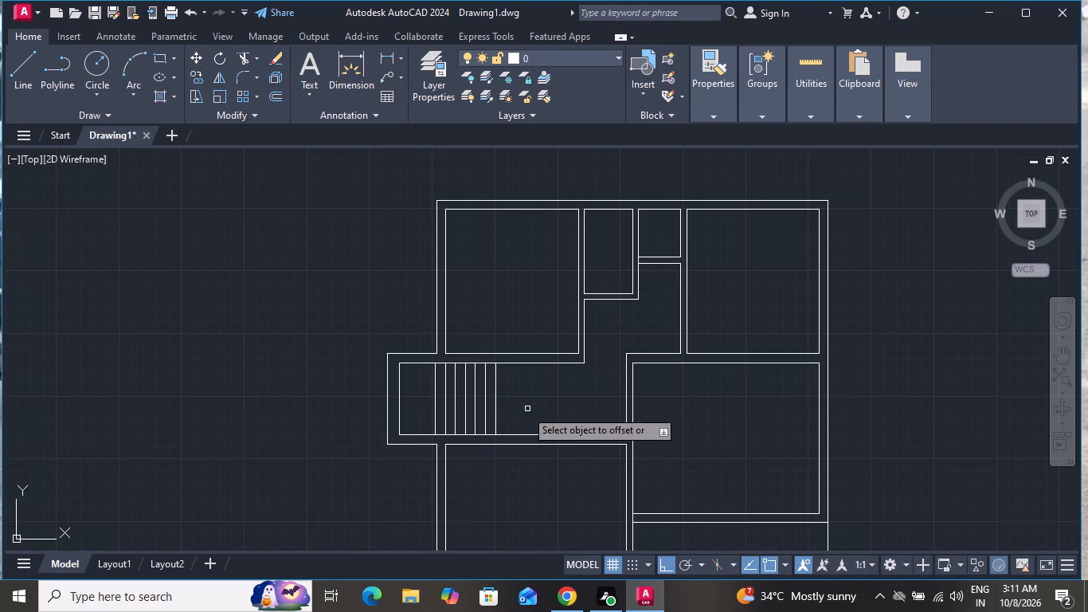
pyautogui.click(494, 416)
pyautogui.click(515, 407)
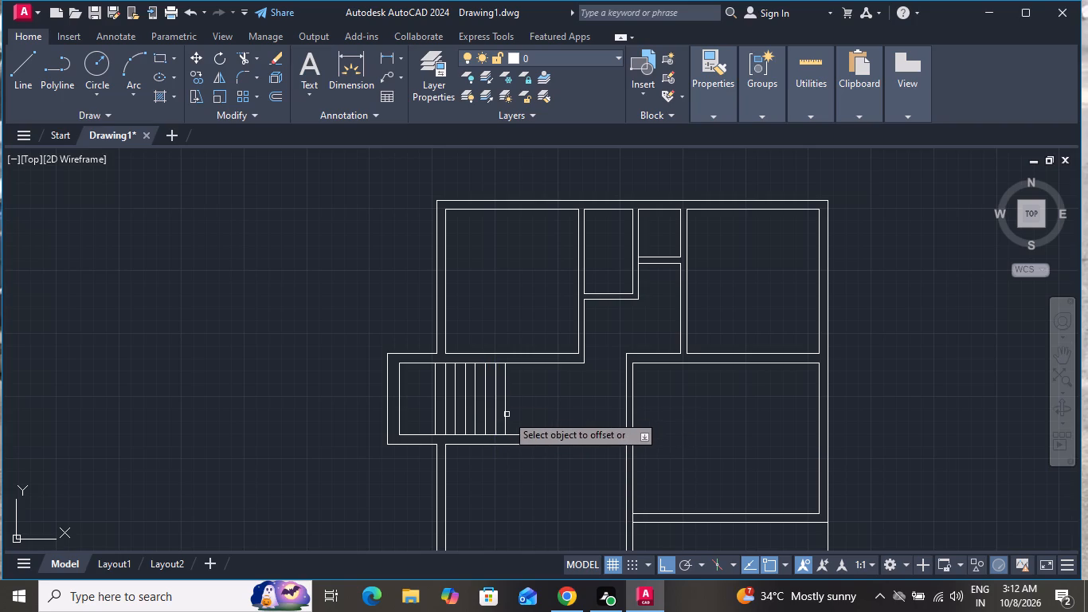
pyautogui.click(507, 414)
pyautogui.click(540, 417)
pyautogui.click(517, 418)
pyautogui.click(546, 418)
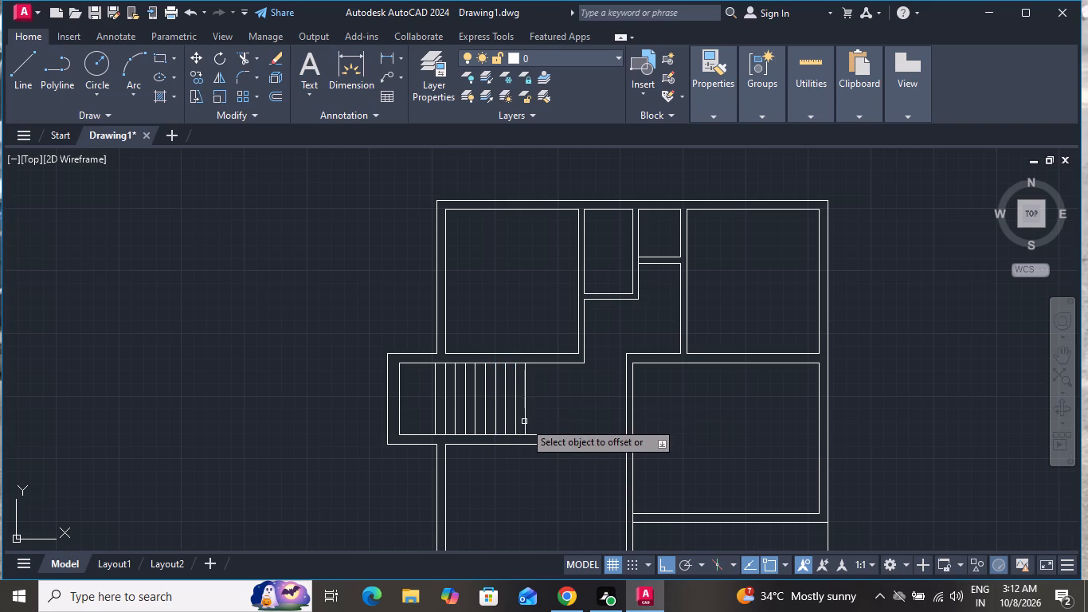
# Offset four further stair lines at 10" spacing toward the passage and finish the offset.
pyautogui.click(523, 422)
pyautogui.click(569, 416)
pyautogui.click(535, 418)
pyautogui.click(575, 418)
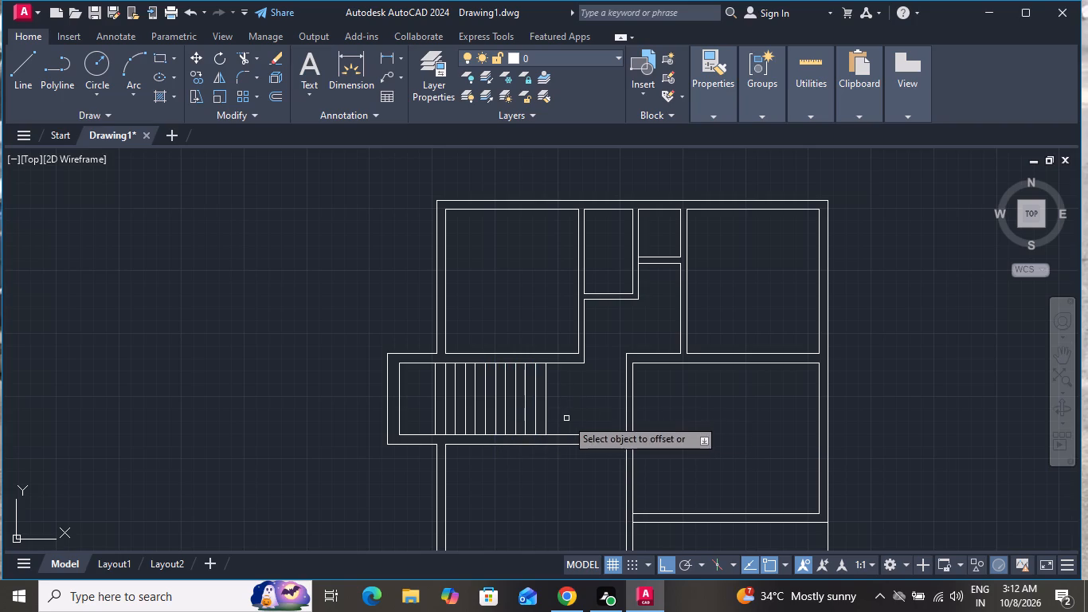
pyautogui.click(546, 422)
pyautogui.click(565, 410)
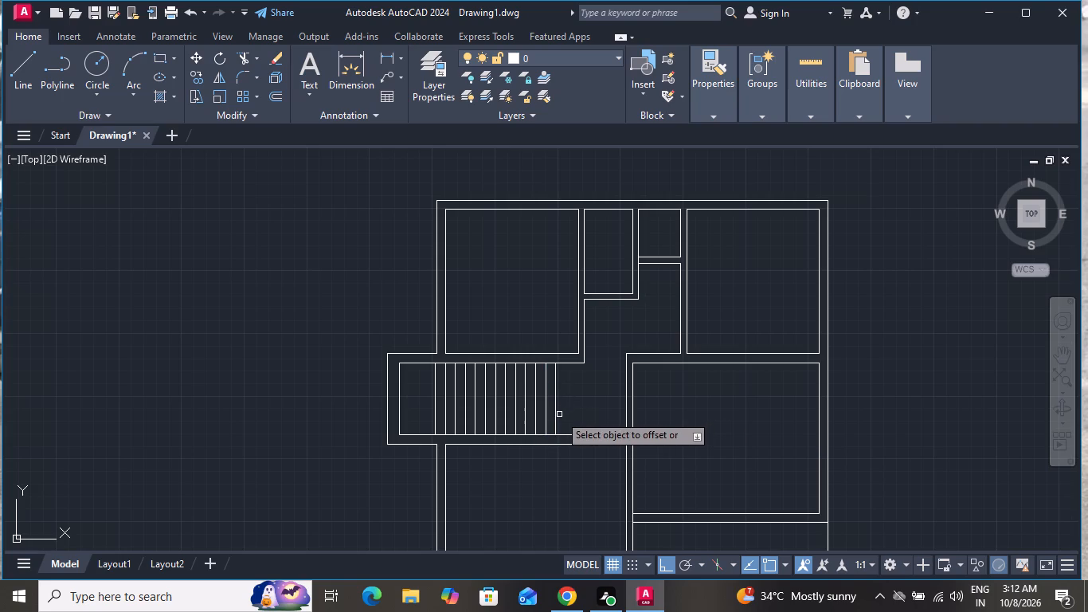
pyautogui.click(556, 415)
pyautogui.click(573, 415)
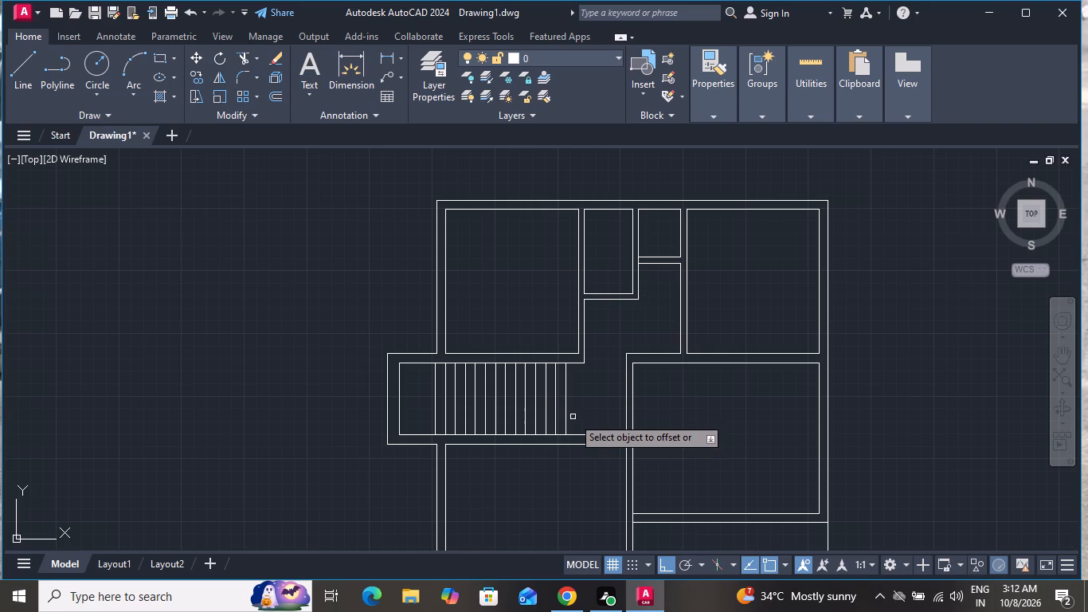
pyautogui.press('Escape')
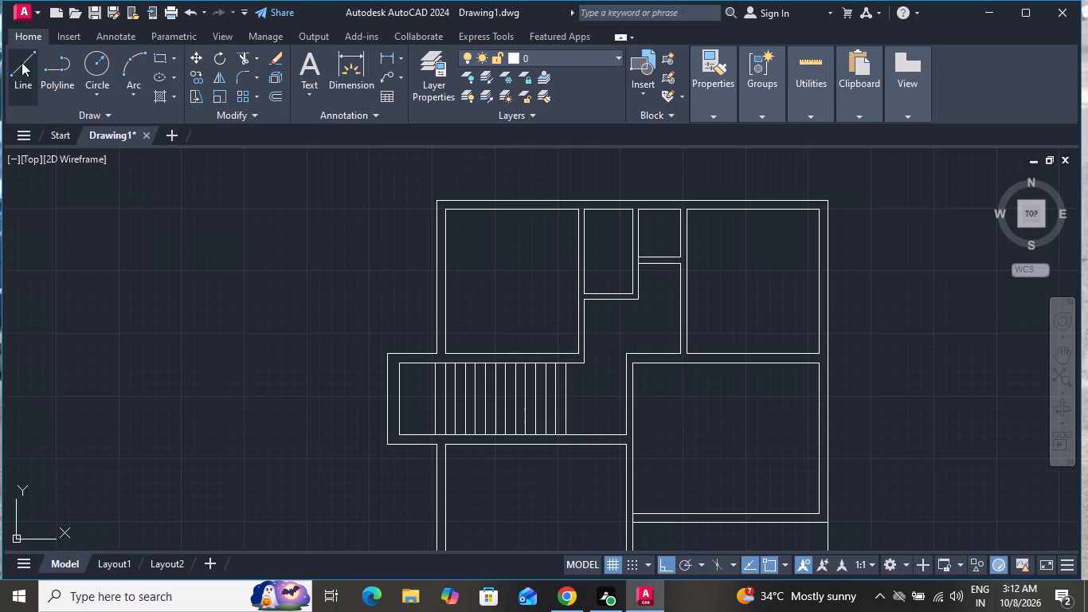
# Draw a 6' vertical line across the stair room, aligned with the left face of the partition above.
pyautogui.click(22, 62)
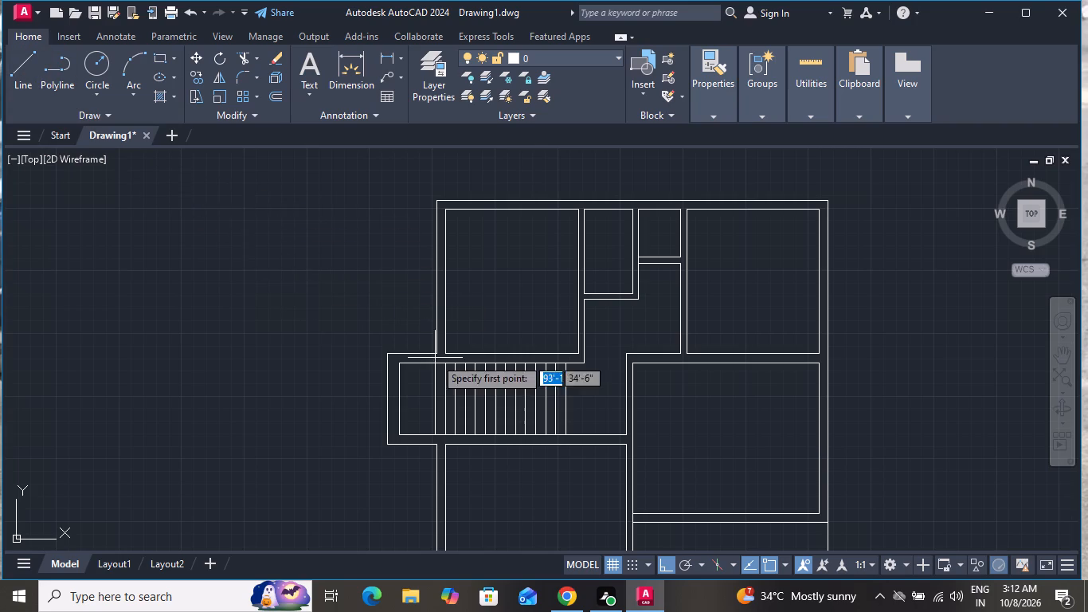
pyautogui.scroll(2, 670, 413)
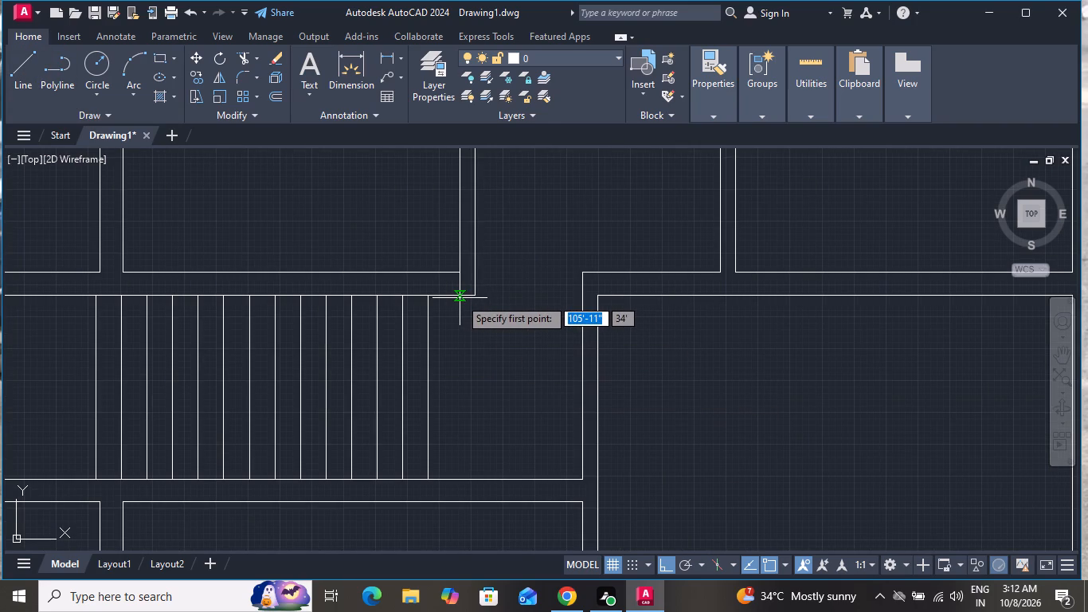
pyautogui.click(460, 296)
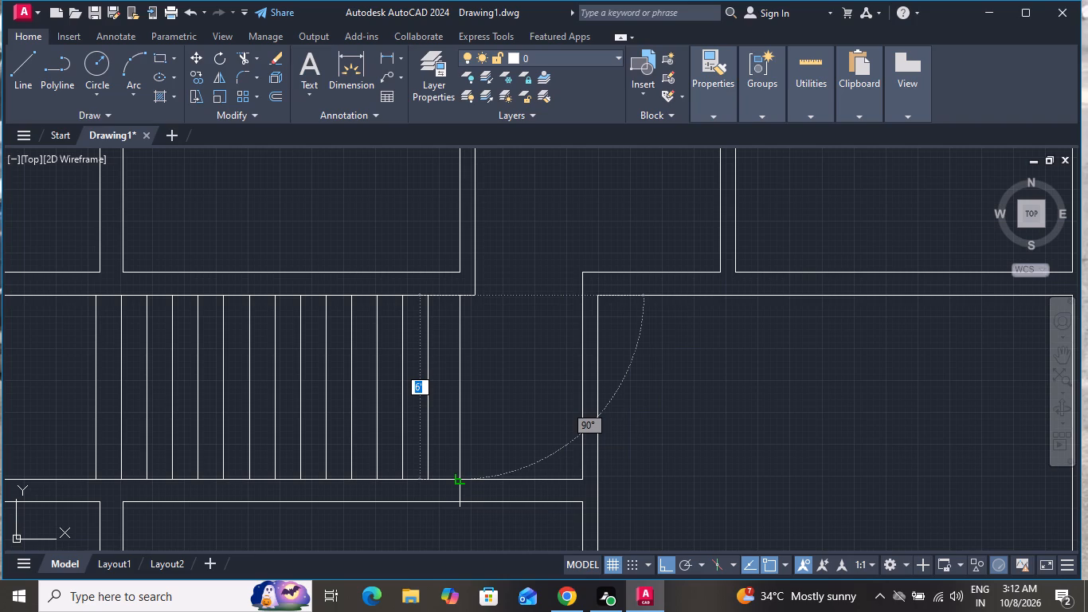
pyautogui.click(460, 478)
pyautogui.rightClick(462, 477)
pyautogui.click(516, 311)
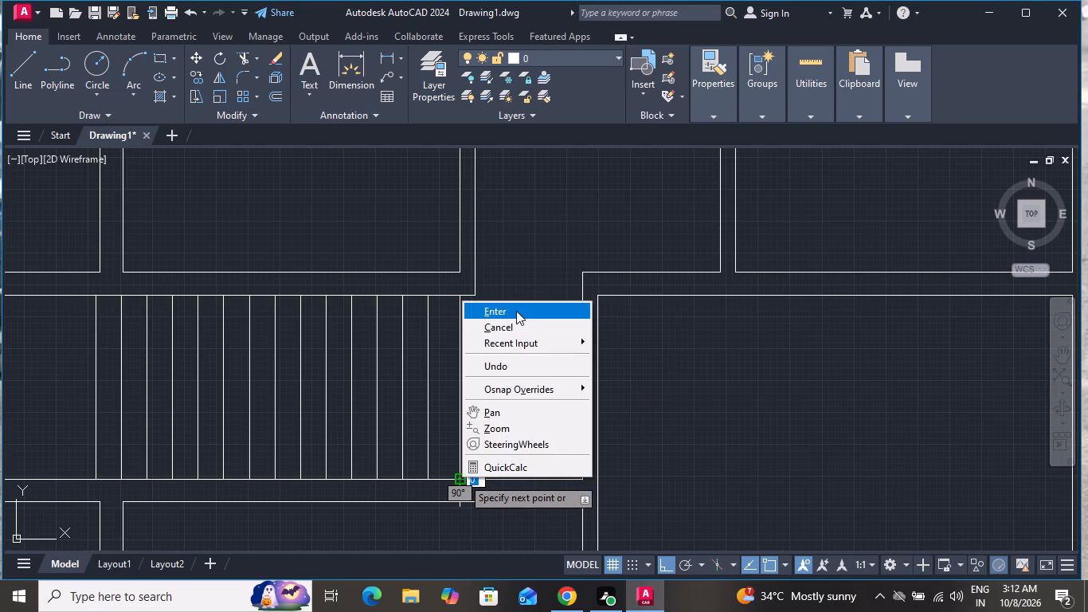
# Draw a parallel 6' vertical line from the partition's right-face corner down to the stair room's lower wall line.
pyautogui.click(34, 65)
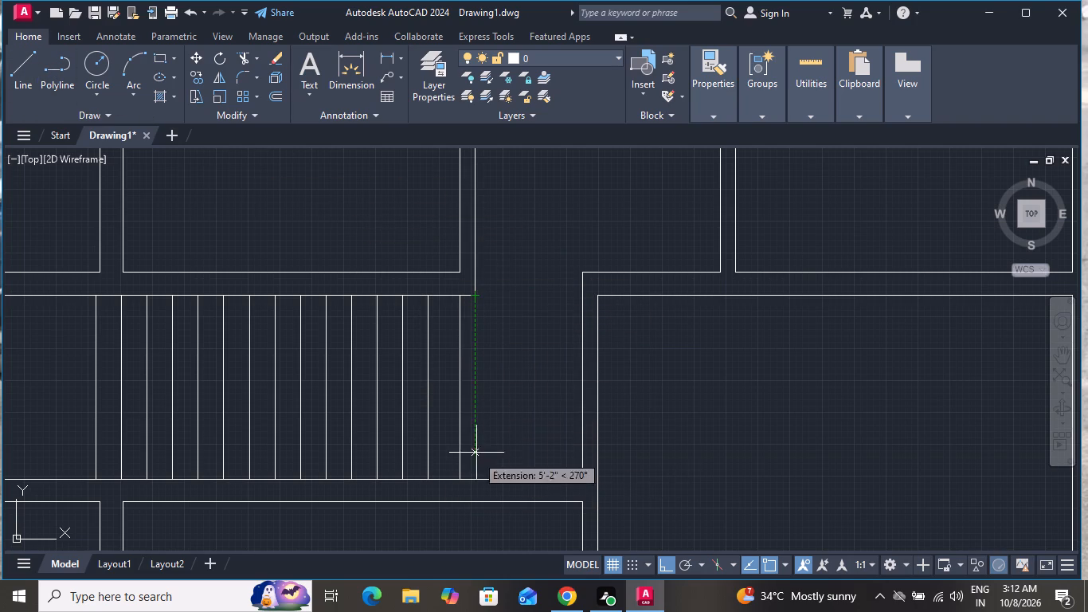
pyautogui.click(476, 294)
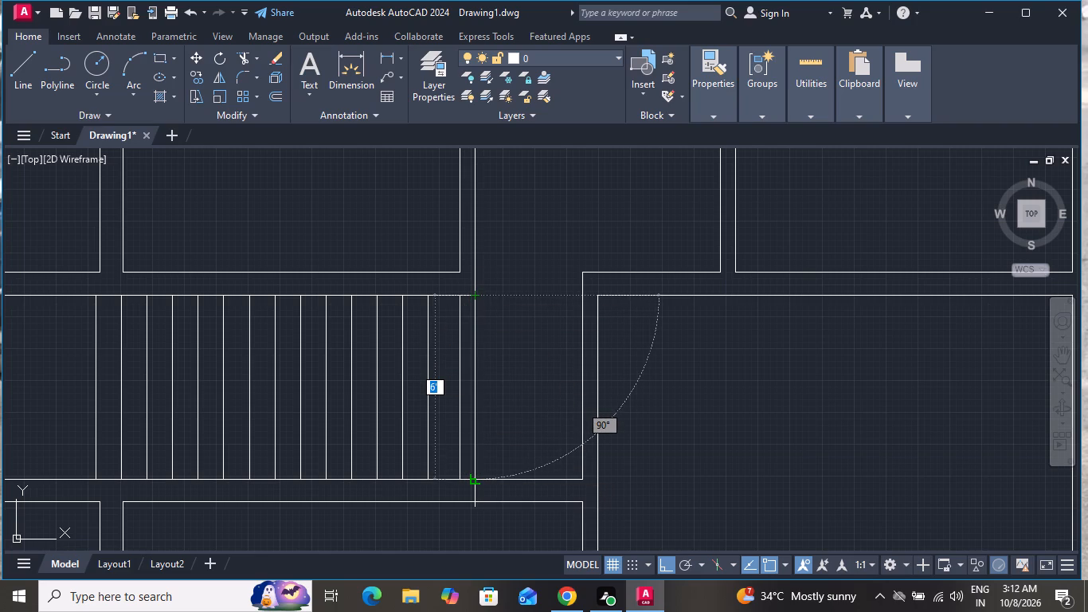
pyautogui.click(474, 476)
pyautogui.rightClick(519, 418)
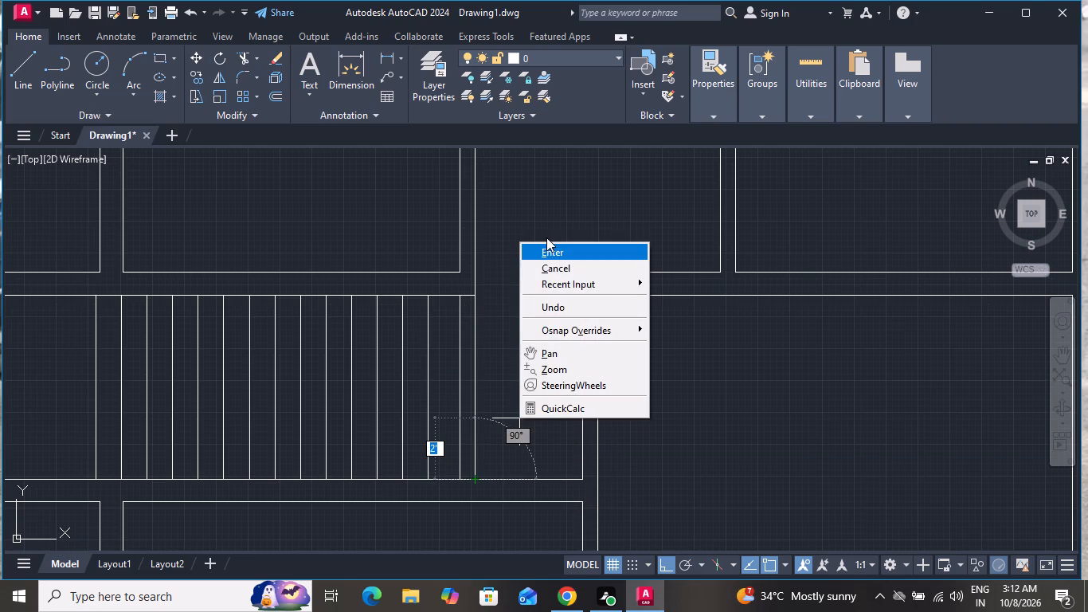
pyautogui.click(549, 267)
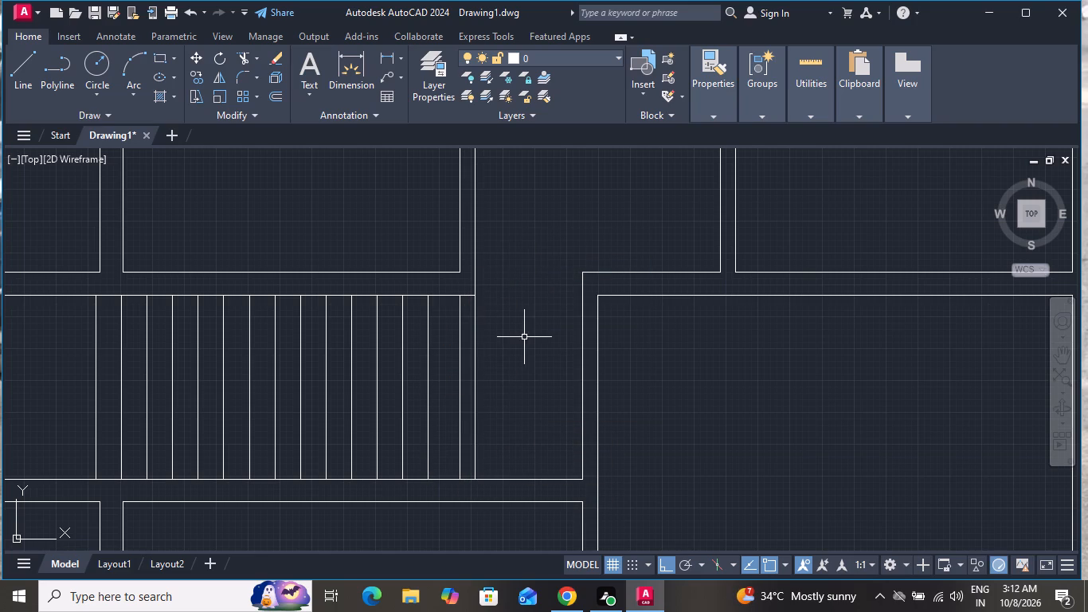
# Draw a short horizontal line joining the midpoints of the two new vertical wall lines.
pyautogui.click(31, 78)
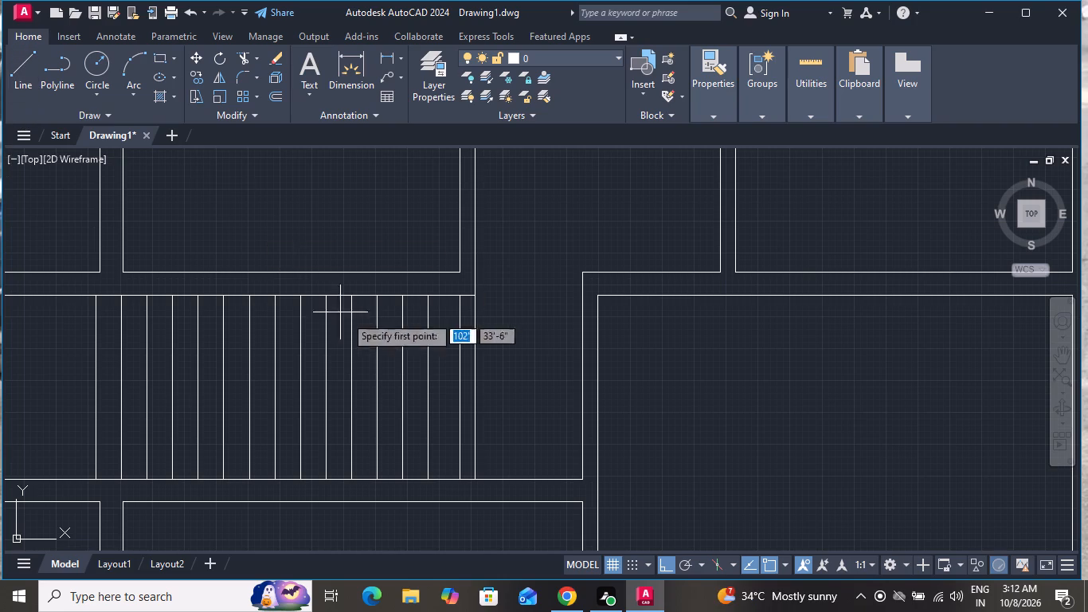
pyautogui.scroll(-1, 451, 375)
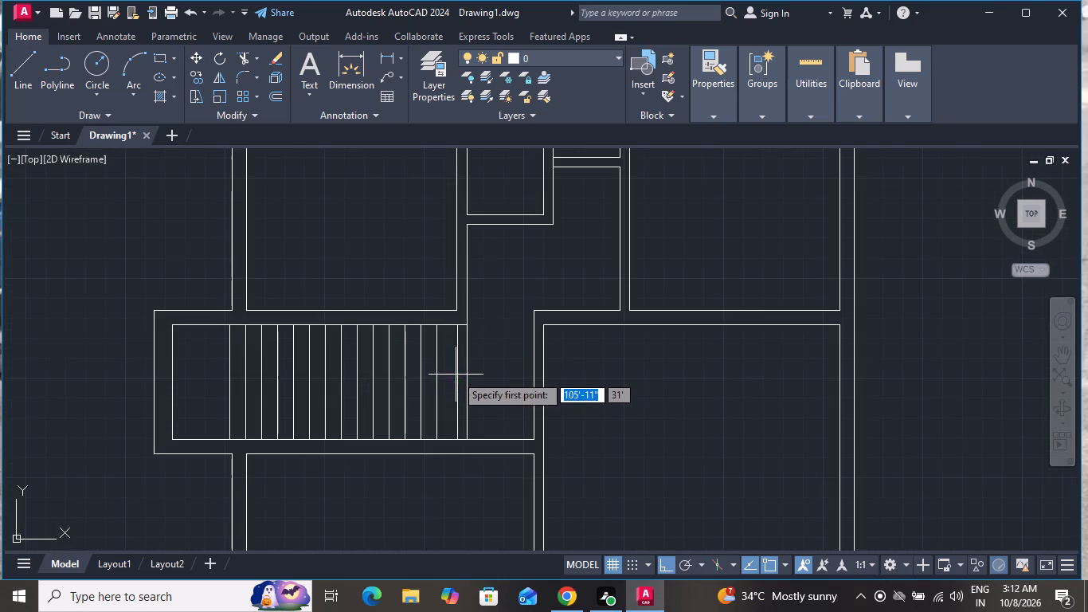
pyautogui.click(459, 381)
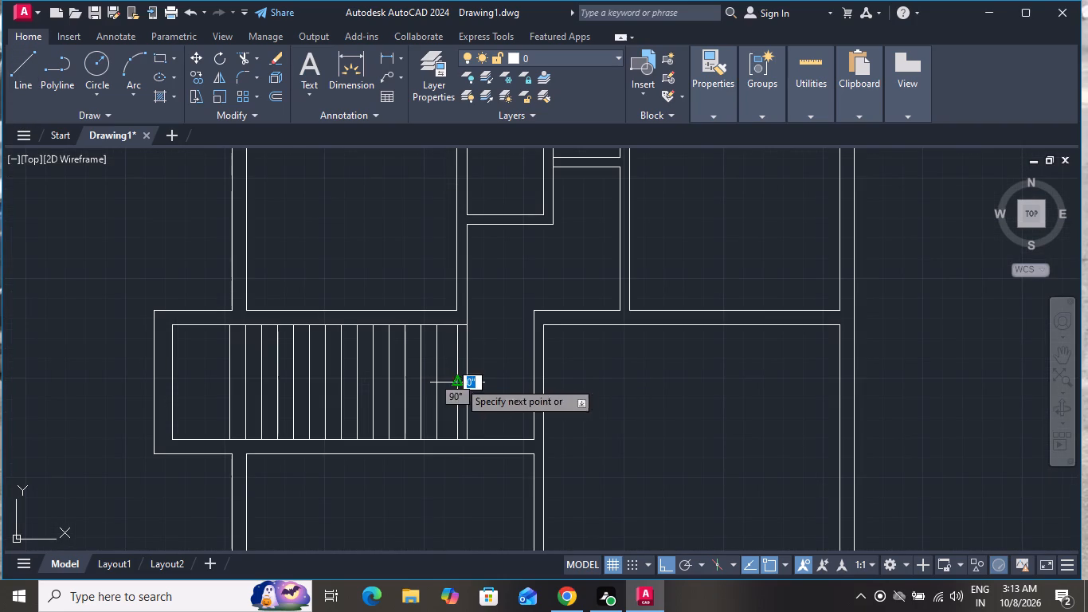
pyautogui.click(470, 379)
pyautogui.rightClick(470, 379)
pyautogui.click(507, 392)
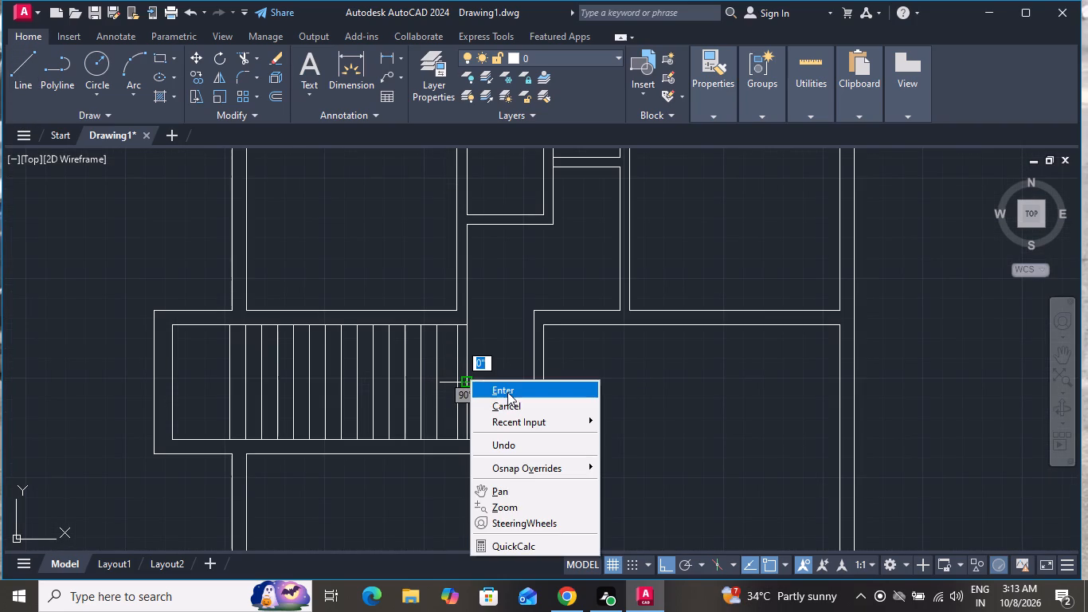
# Trim the upper halves of both new vertical wall lines, leaving a capped half-height wall stub on the lower wall.
pyautogui.write('TR')
pyautogui.press('space')
pyautogui.press('space')
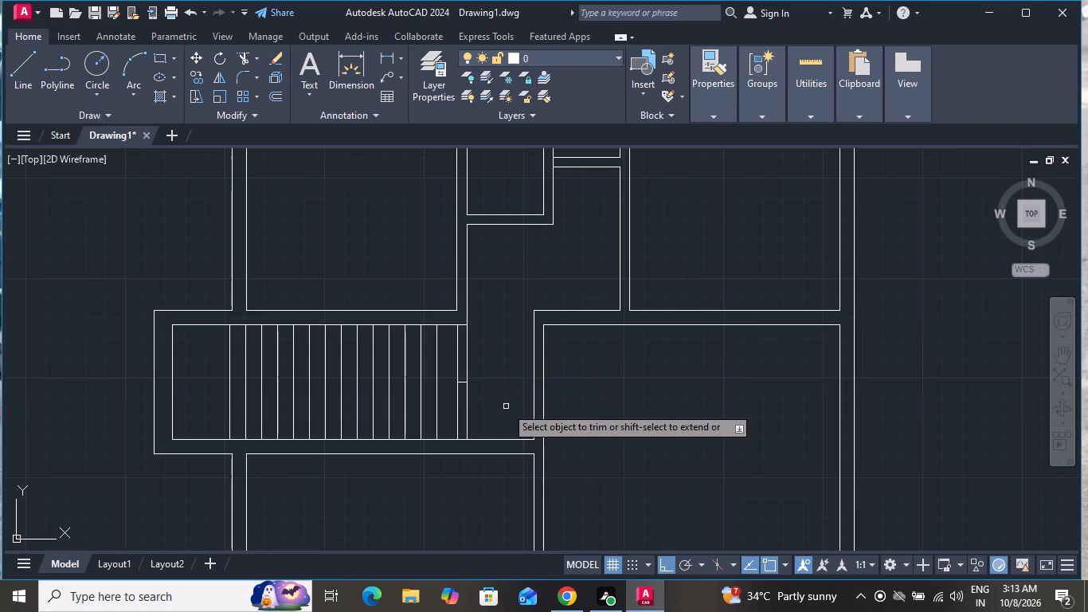
pyautogui.click(480, 354)
pyautogui.click(443, 347)
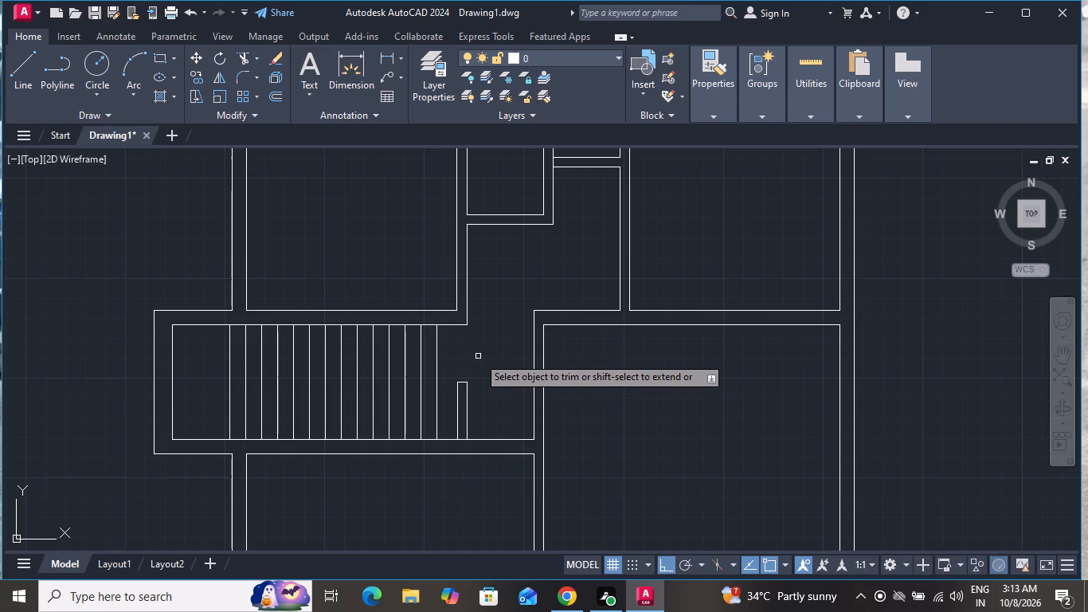
pyautogui.rightClick(472, 357)
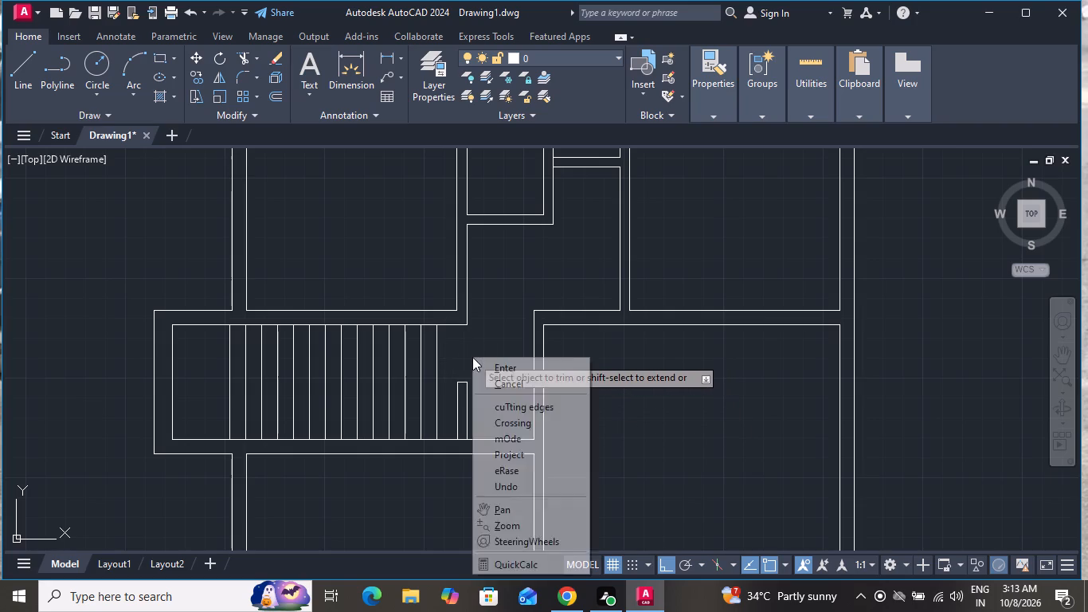
pyautogui.click(471, 335)
pyautogui.click(455, 348)
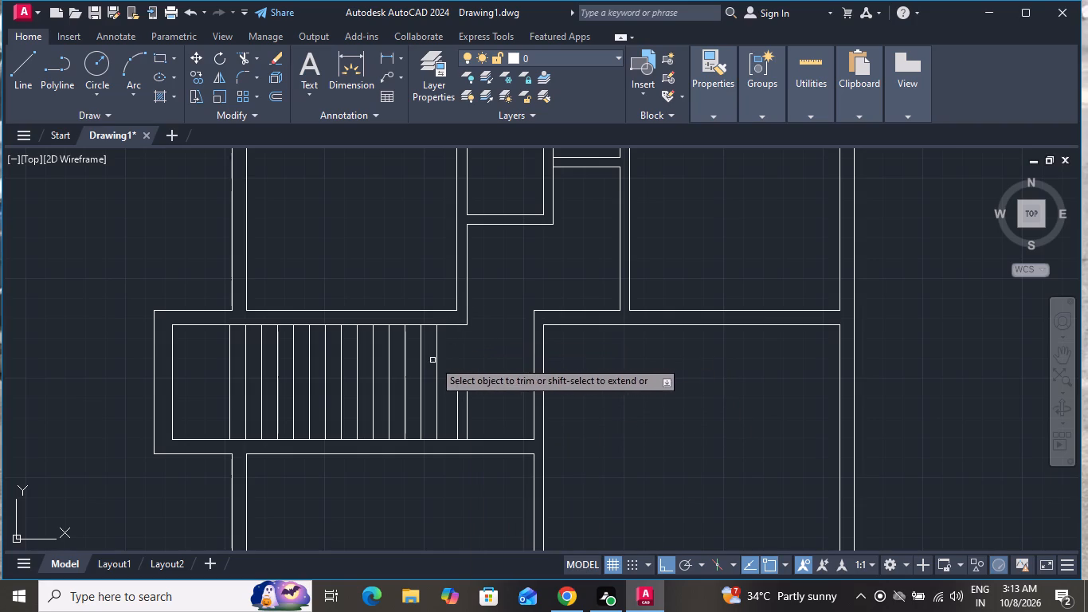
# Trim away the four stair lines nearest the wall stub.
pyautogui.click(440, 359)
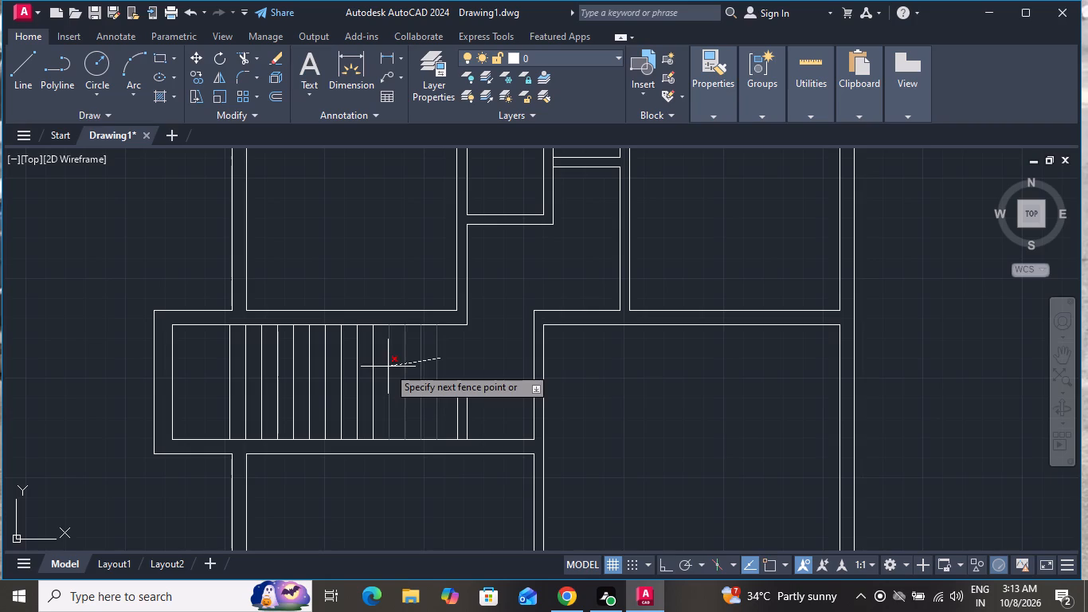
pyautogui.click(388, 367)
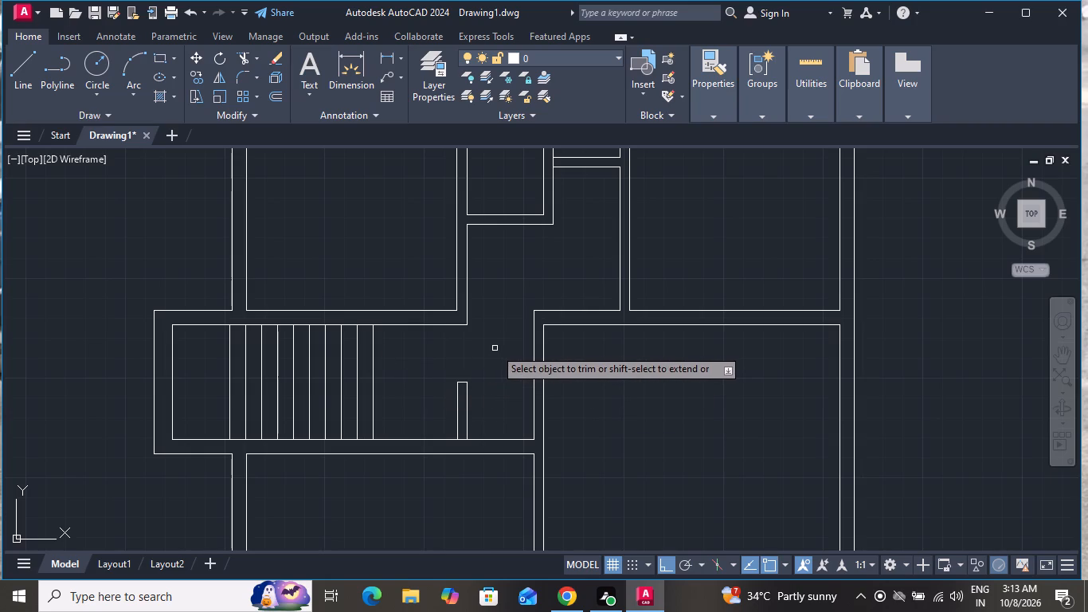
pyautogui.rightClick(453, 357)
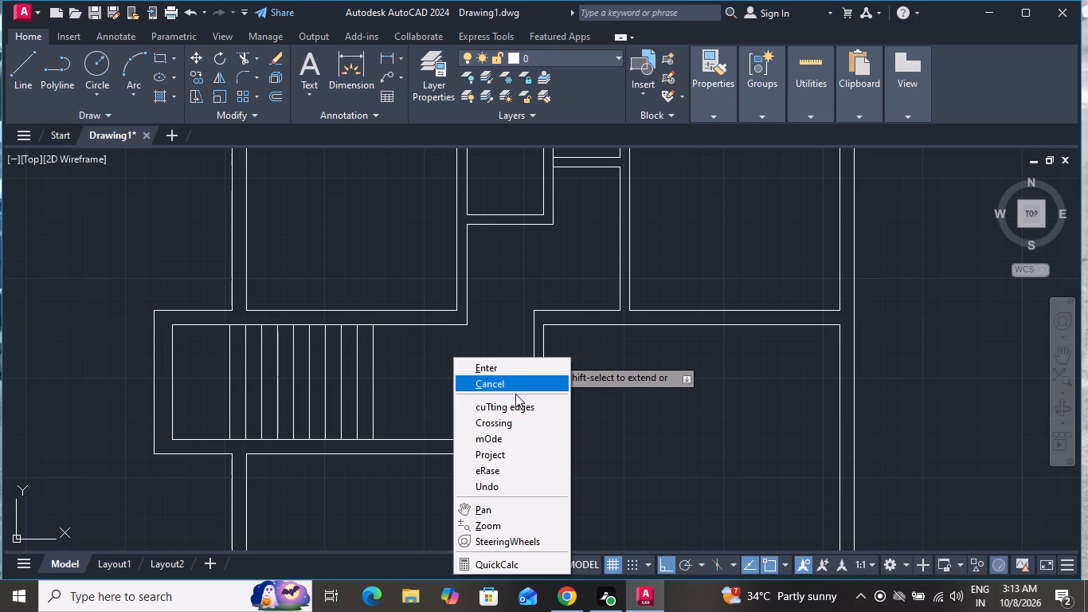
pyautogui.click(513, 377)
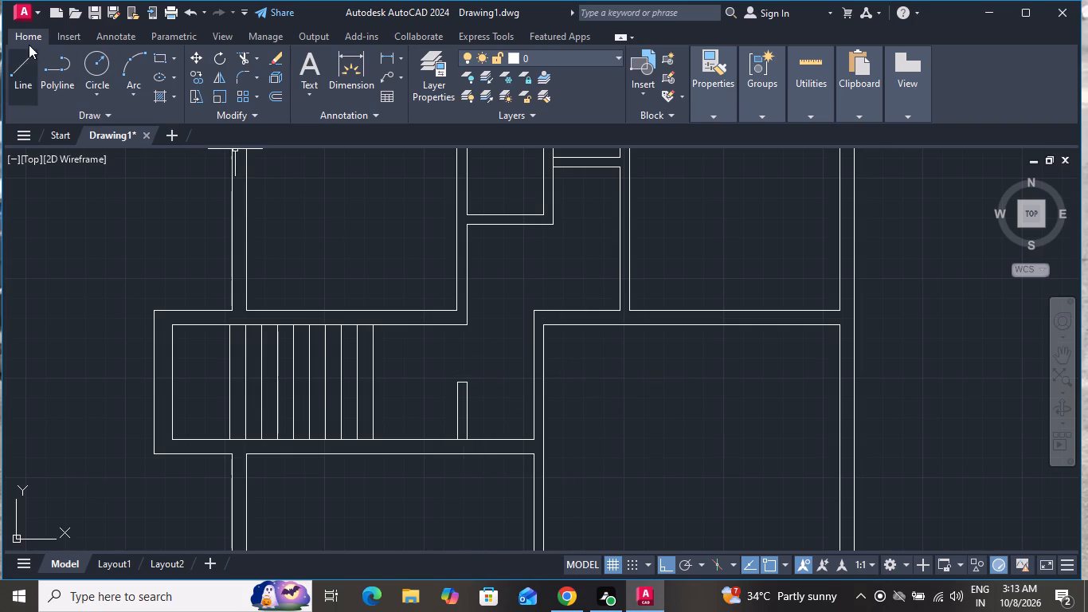
# Draw a horizontal line across the stair lines at their midpoints, from the first to the last tread line.
pyautogui.click(25, 60)
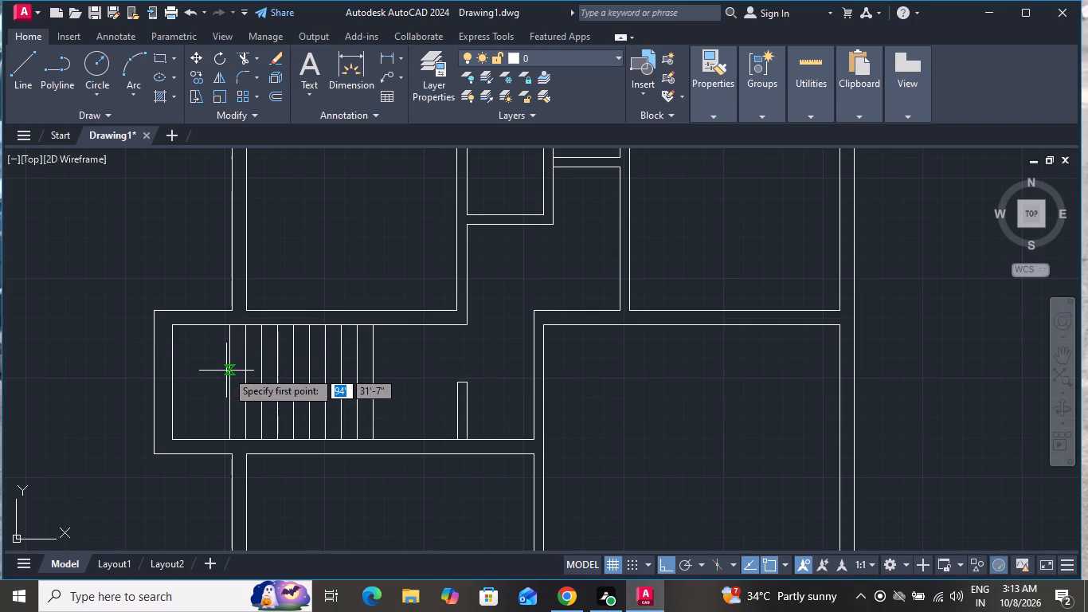
pyautogui.click(229, 385)
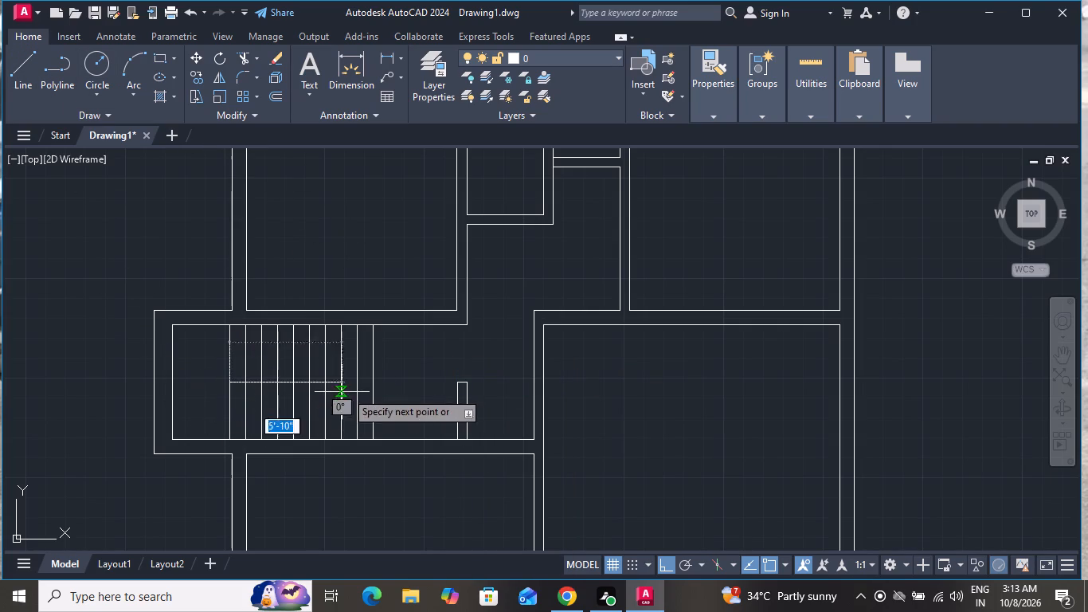
pyautogui.click(376, 377)
pyautogui.rightClick(388, 381)
pyautogui.click(437, 415)
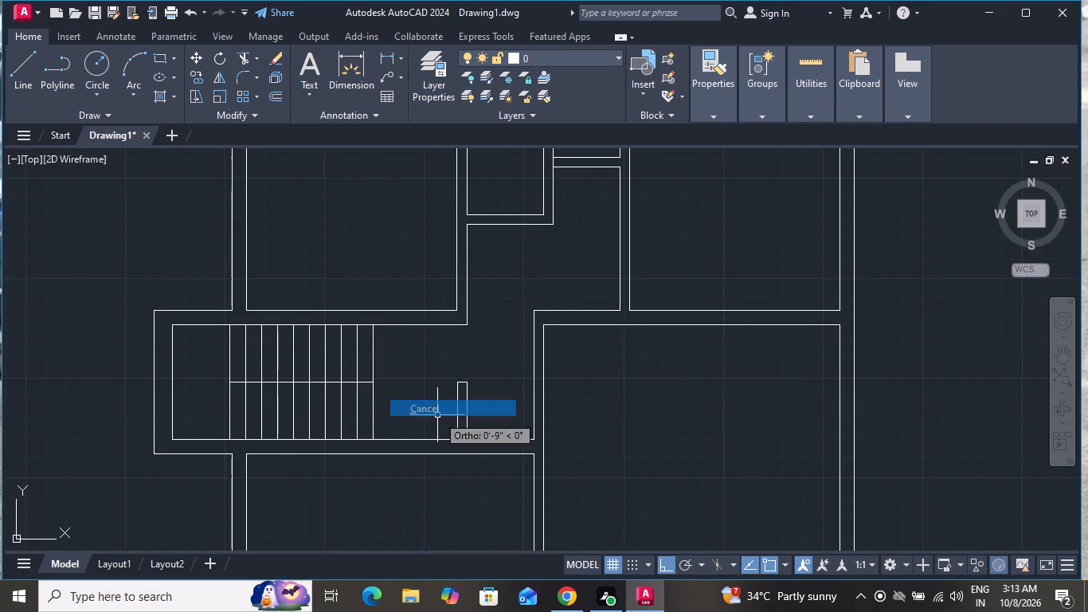
# Offset the staircase's horizontal midline by 1" to both its upper and lower sides.
pyautogui.write('O')
pyautogui.press('space')
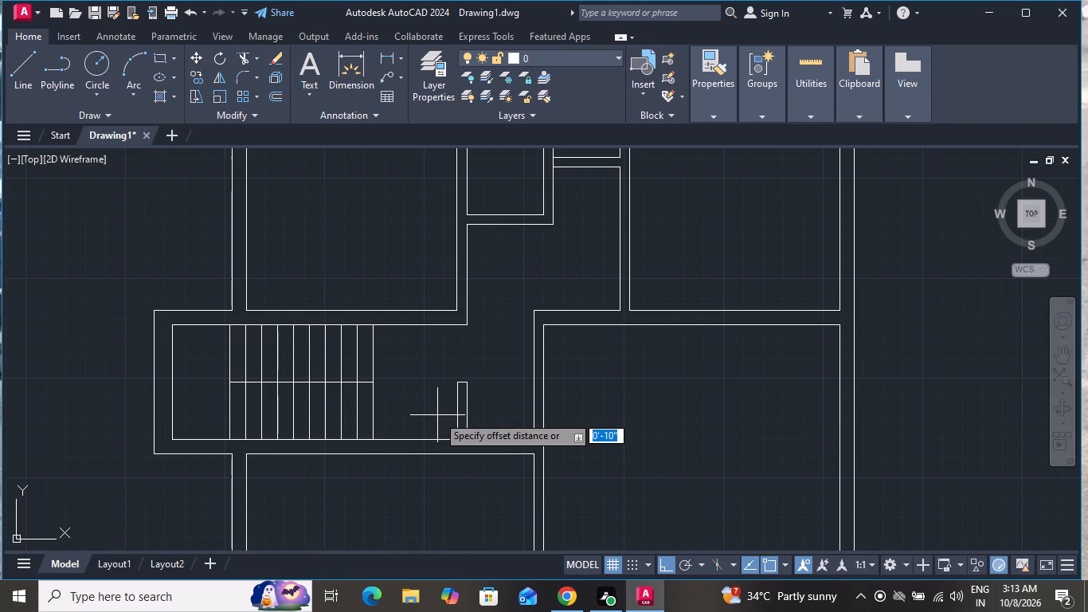
pyautogui.press('1')
pyautogui.hotkey('shift', '"')
pyautogui.press('Return')
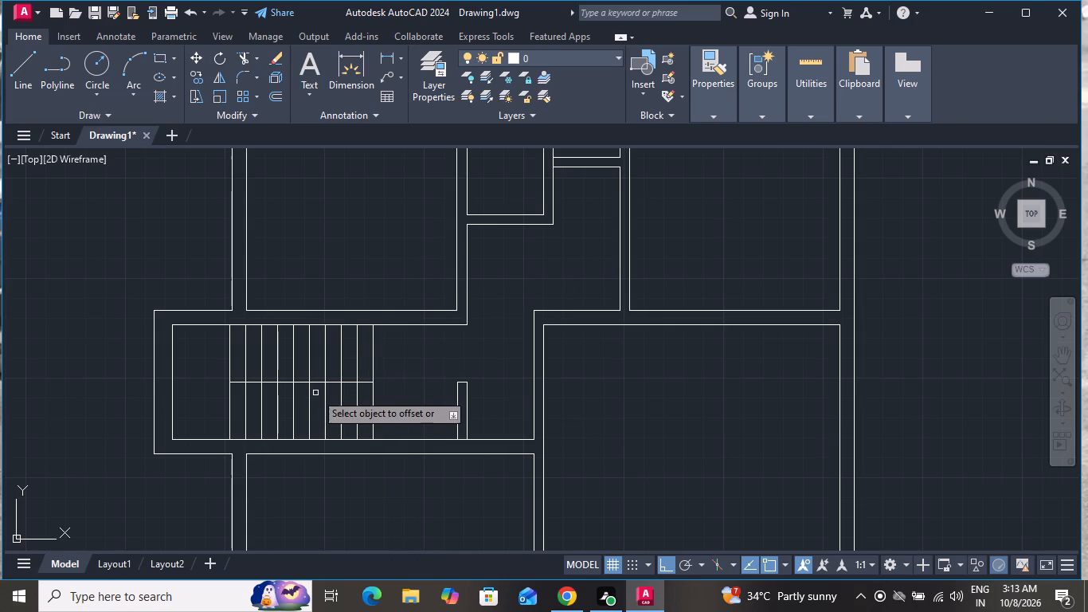
pyautogui.scroll(2, 315, 392)
pyautogui.click(324, 371)
pyautogui.click(331, 334)
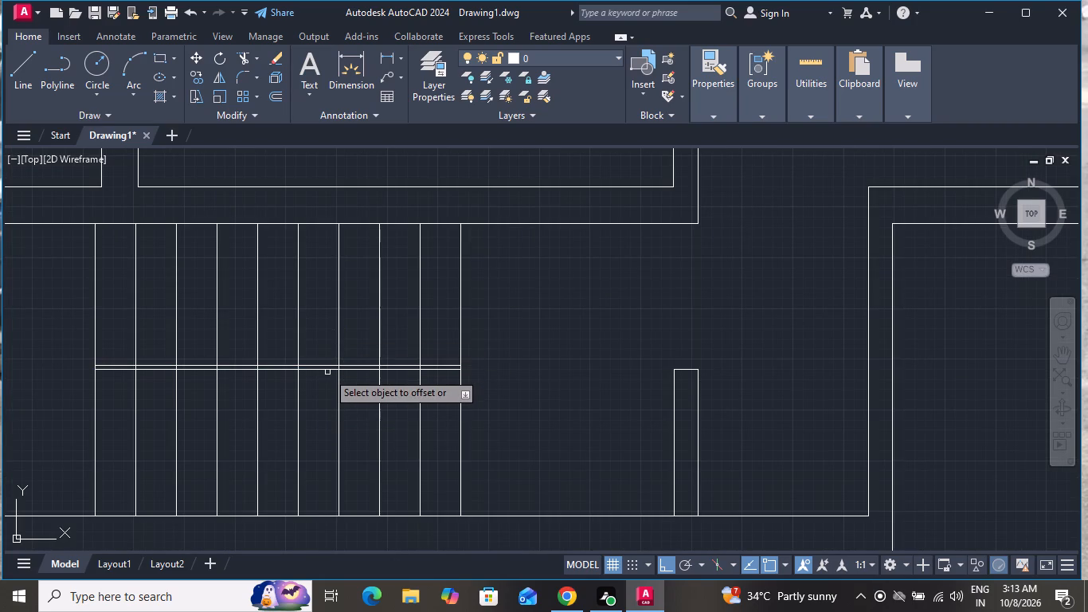
pyautogui.click(327, 373)
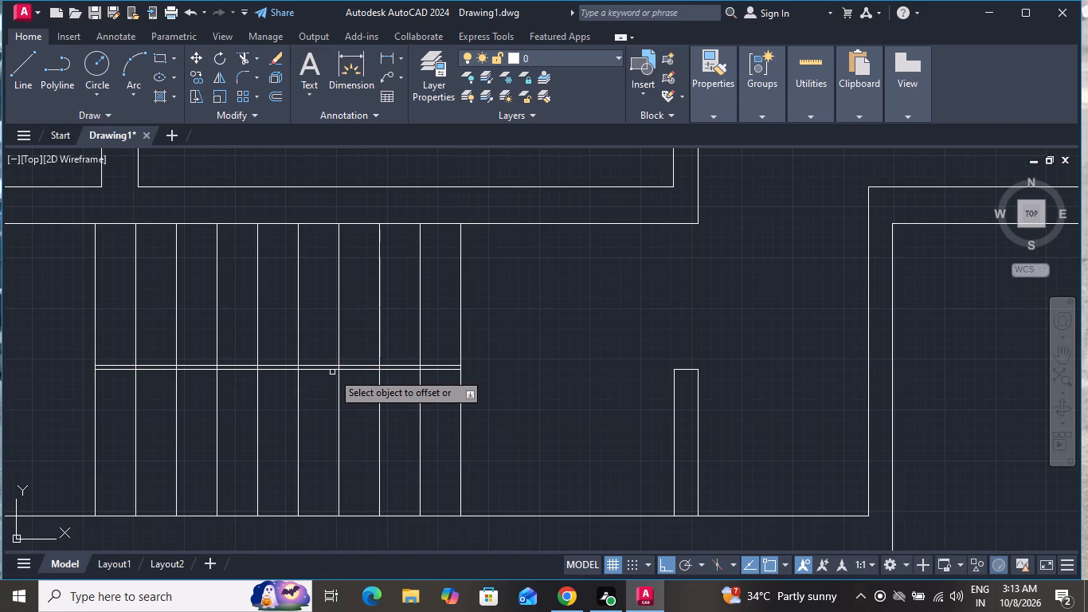
pyautogui.click(333, 368)
pyautogui.click(331, 386)
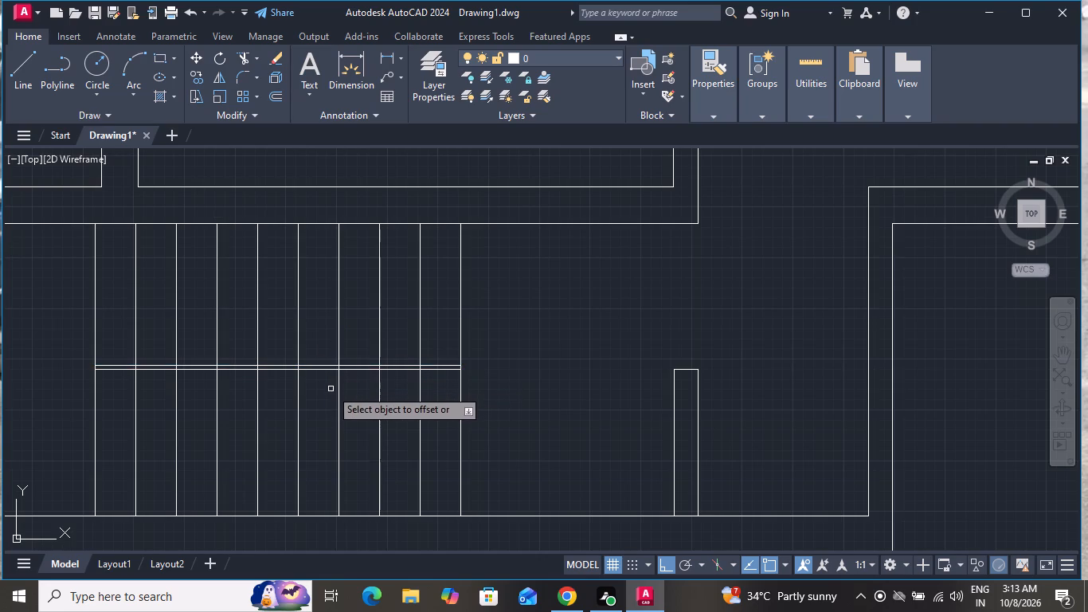
pyautogui.scroll(2, 331, 376)
pyautogui.click(331, 363)
pyautogui.click(329, 393)
pyautogui.rightClick(329, 394)
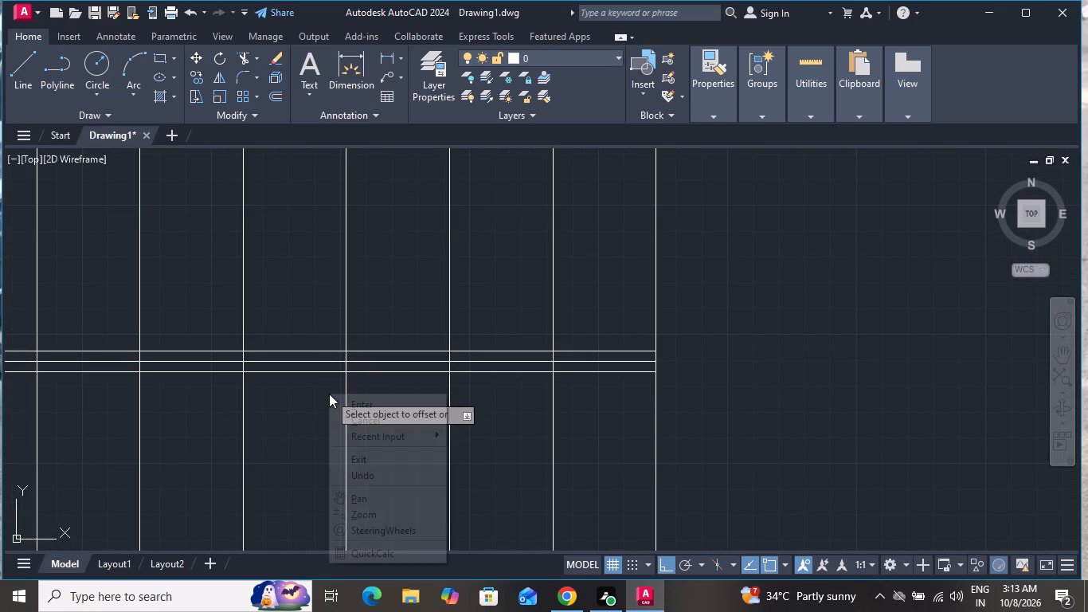
pyautogui.click(364, 418)
# Delete the original midline between the two offset lines on the staircase.
pyautogui.click(373, 363)
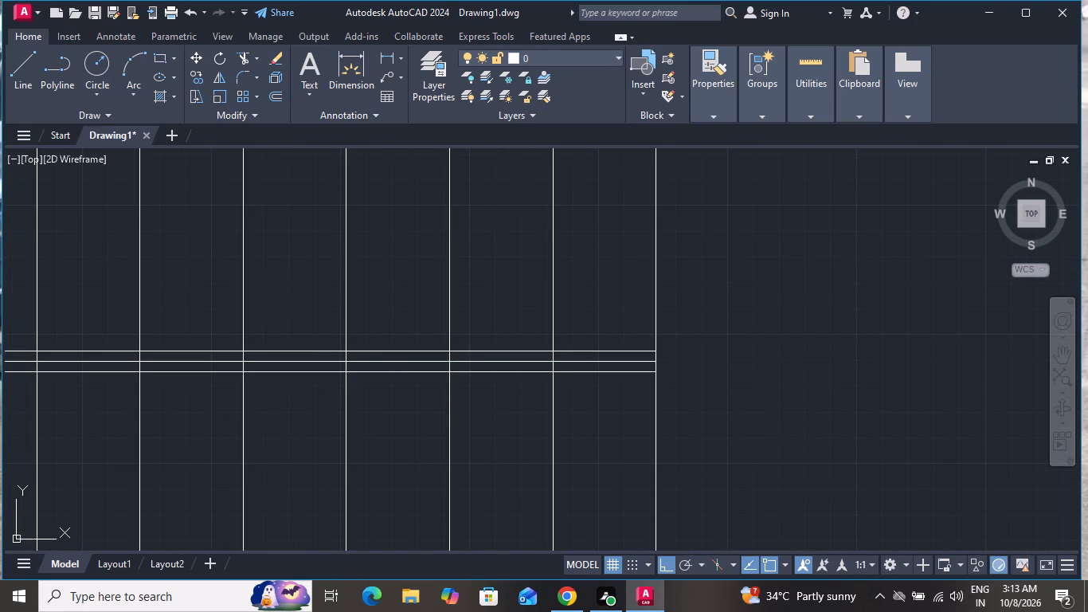
pyautogui.press('Delete')
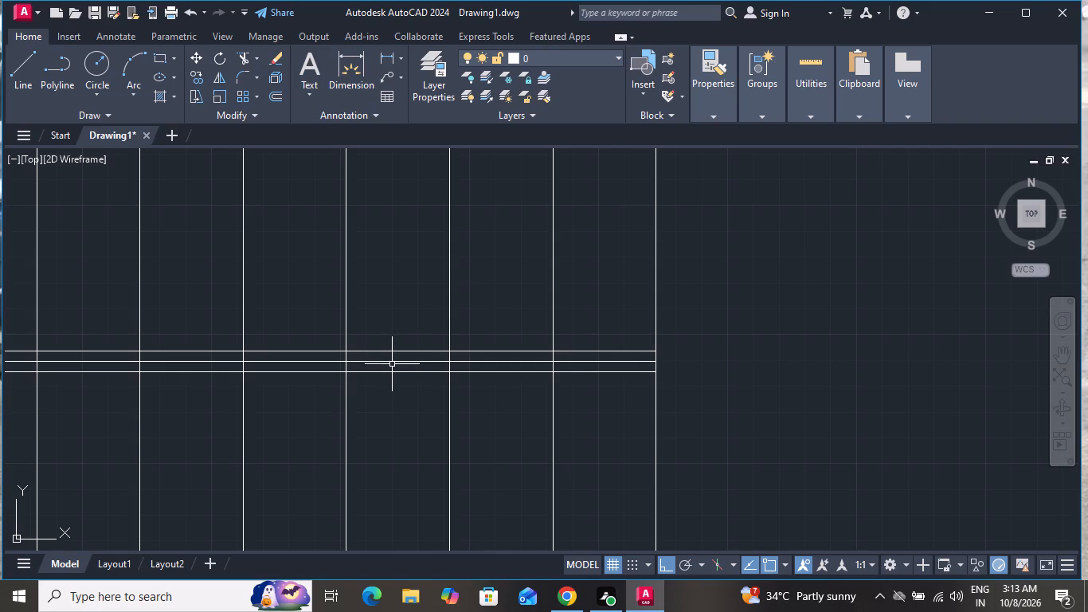
pyautogui.click(392, 364)
pyautogui.press('Delete')
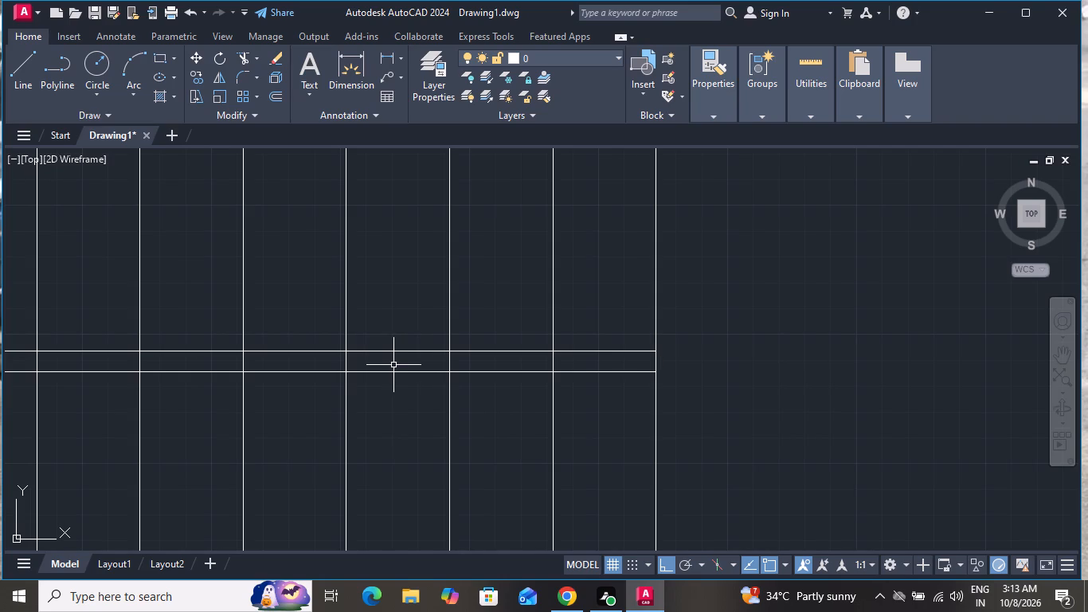
# Trim the intermediate stair lines between the two closely spaced horizontal lines, keeping the end lines intact.
pyautogui.write('TR')
pyautogui.press('space')
pyautogui.press('space')
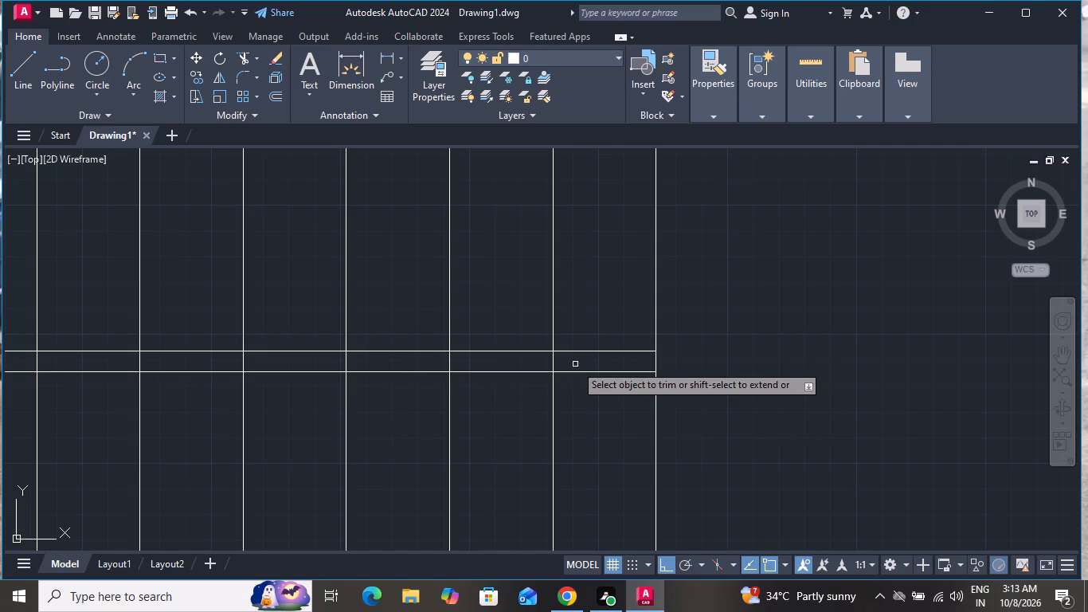
pyautogui.click(575, 363)
pyautogui.scroll(1, 252, 379)
pyautogui.scroll(-3, 253, 379)
pyautogui.scroll(1, 291, 395)
pyautogui.scroll(-2, 291, 396)
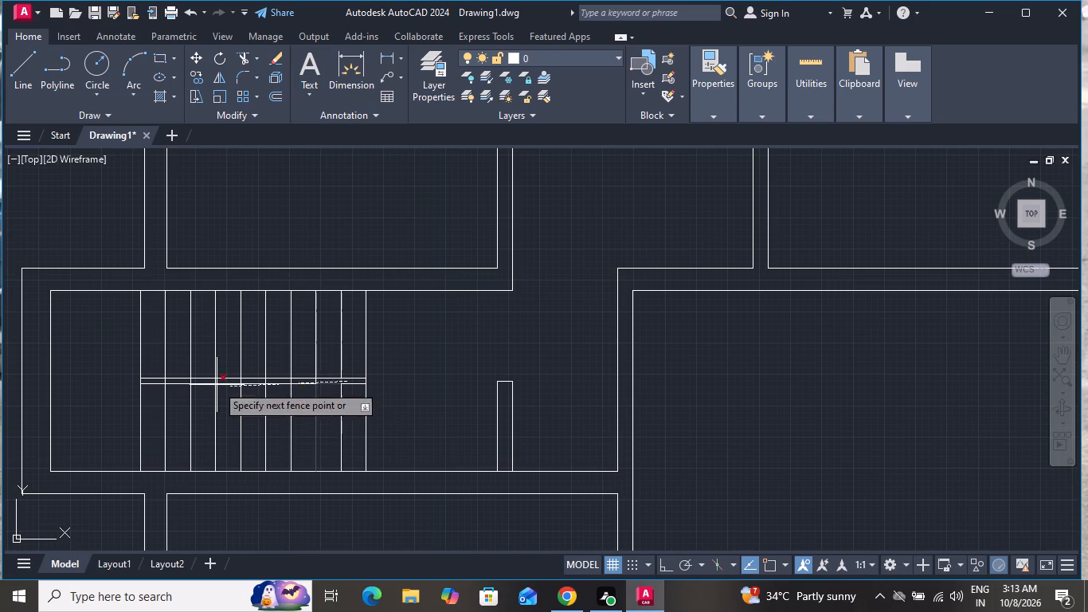
pyautogui.scroll(3, 132, 382)
pyautogui.click(211, 389)
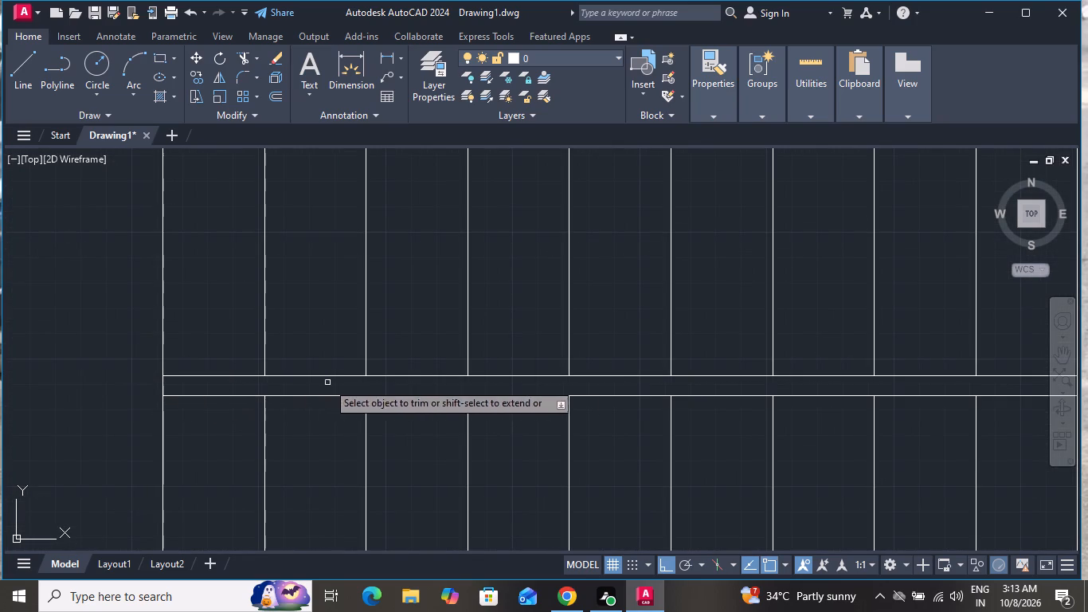
pyautogui.scroll(1, 433, 386)
pyautogui.scroll(-5, 433, 386)
pyautogui.rightClick(556, 352)
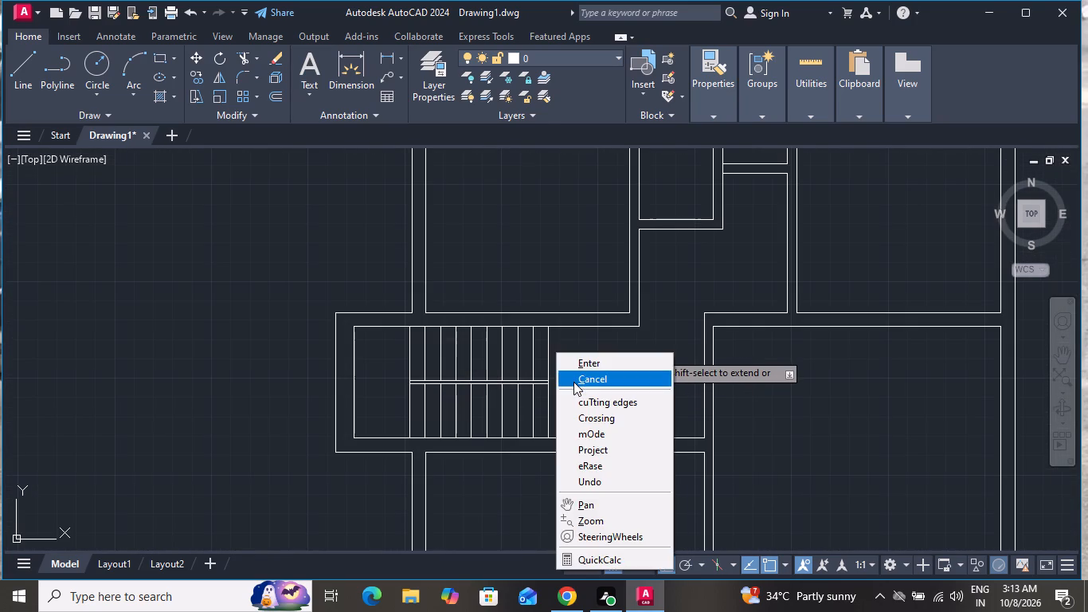
pyautogui.click(573, 382)
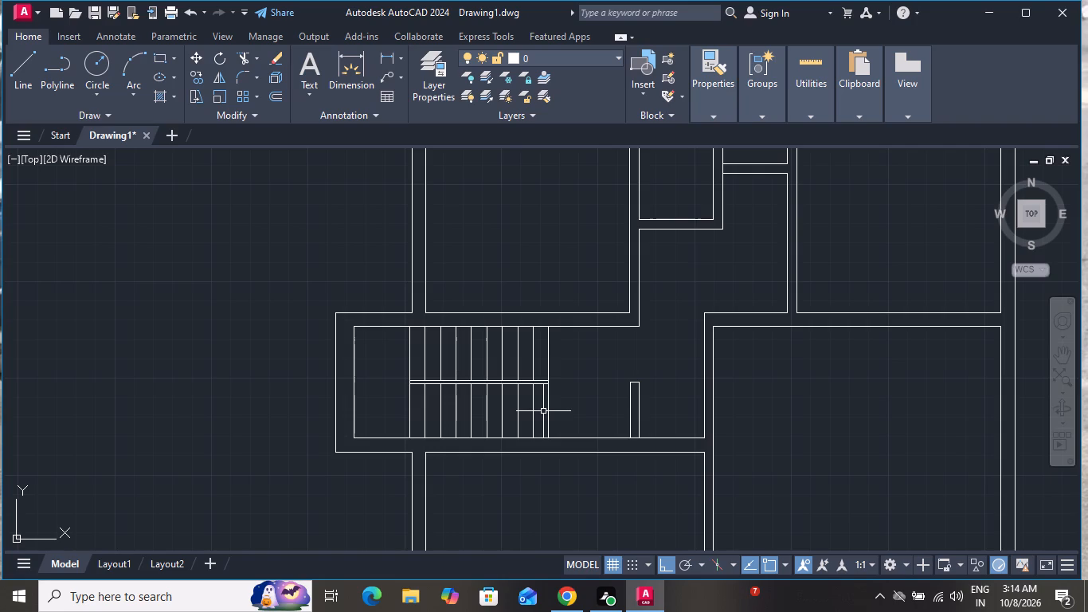
# Trim the stair room's lower wall line between the two faces of the wall stub.
pyautogui.write('TR')
pyautogui.press('space')
pyautogui.press('space')
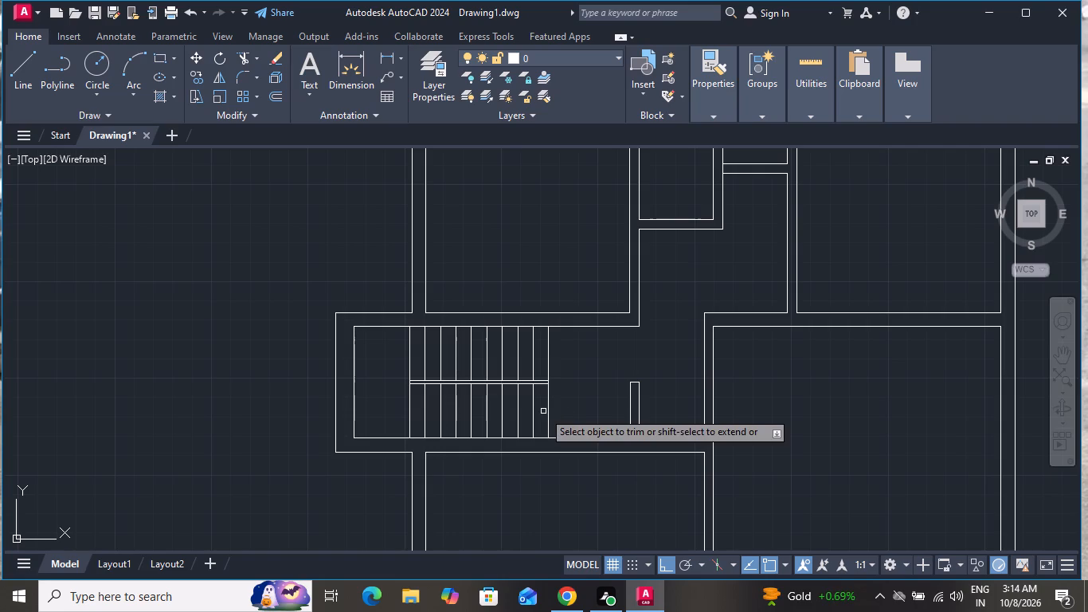
pyautogui.scroll(2, 644, 442)
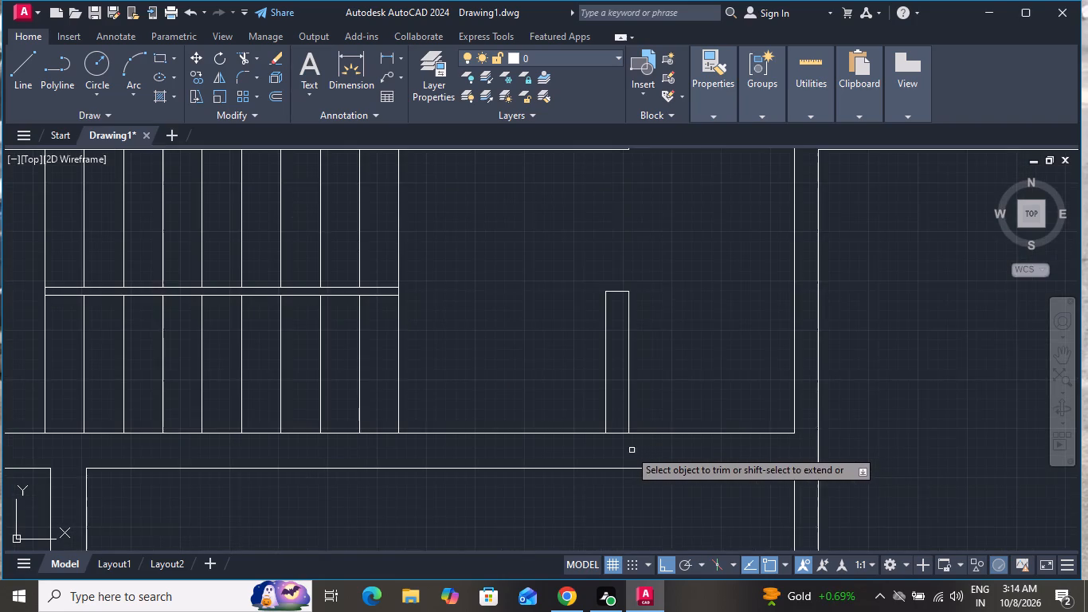
pyautogui.scroll(2, 615, 447)
pyautogui.click(617, 445)
pyautogui.click(627, 355)
pyautogui.rightClick(627, 354)
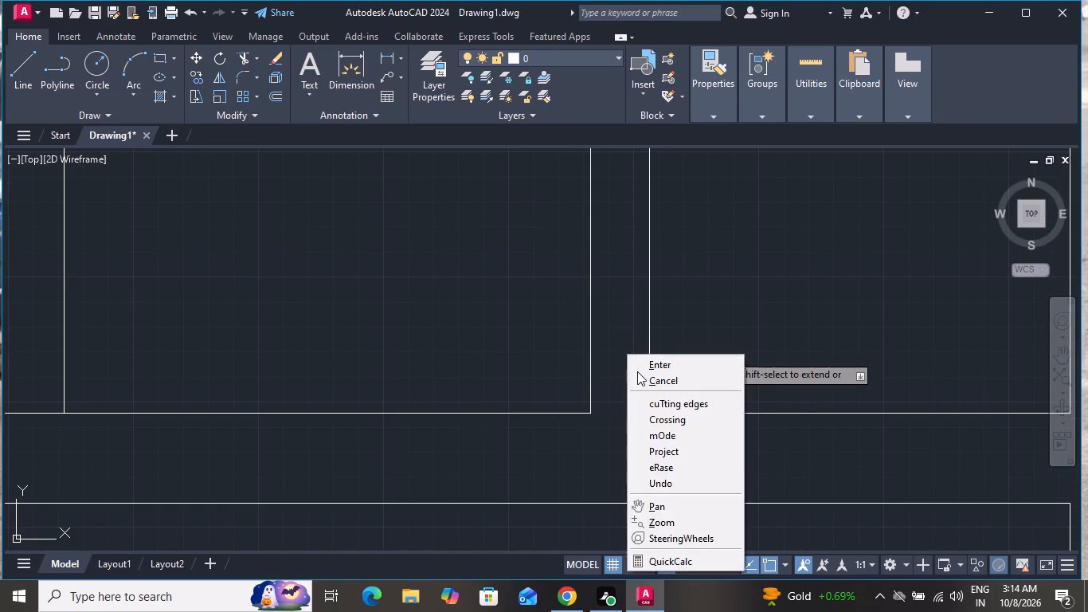
pyautogui.click(637, 371)
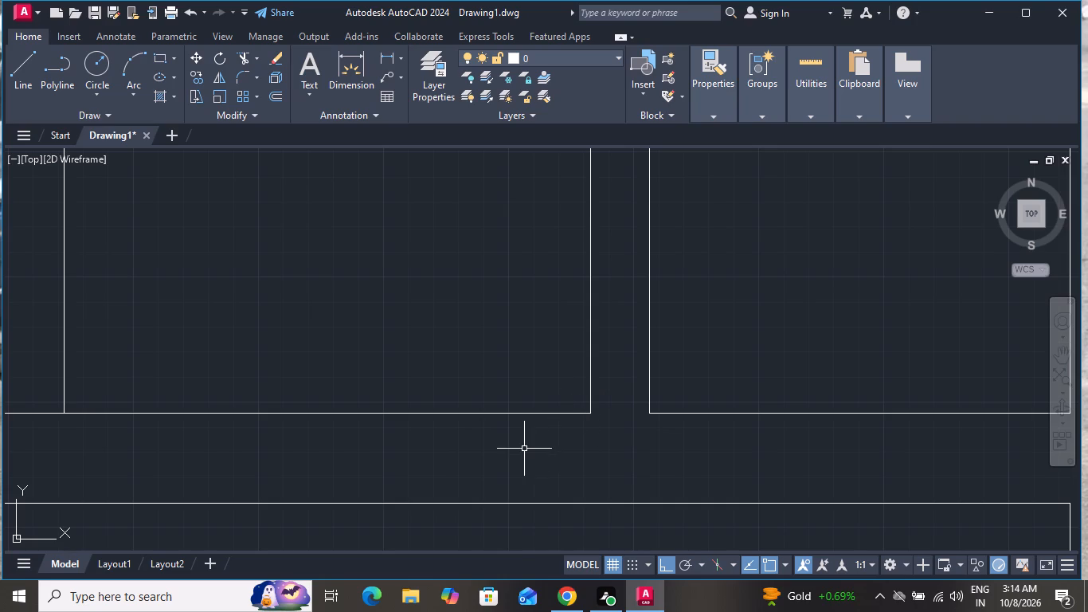
# Draw a short vertical line across the top outer wall at the midpoint of the upper-left room's inner wall line.
pyautogui.scroll(-4, 524, 448)
pyautogui.scroll(1, 522, 446)
pyautogui.scroll(-1, 521, 446)
pyautogui.scroll(1, 519, 446)
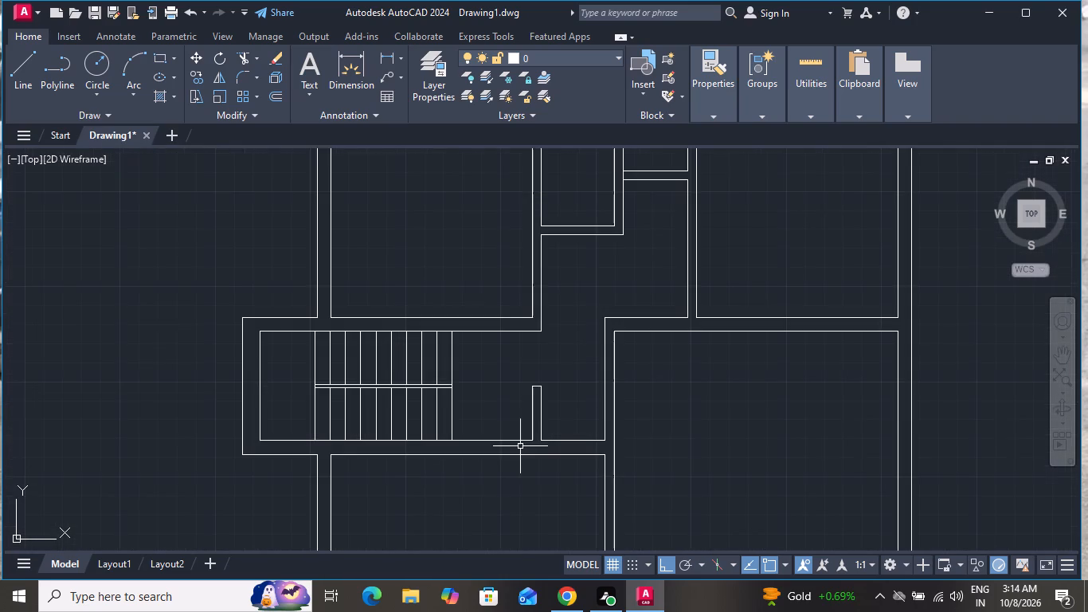
pyautogui.scroll(-3, 475, 459)
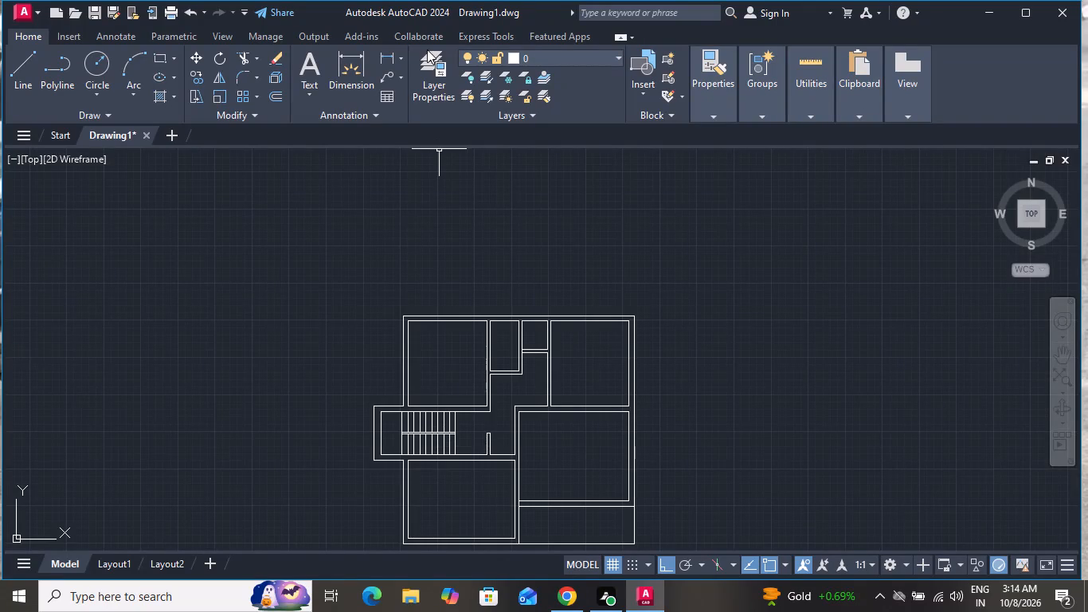
pyautogui.click(10, 64)
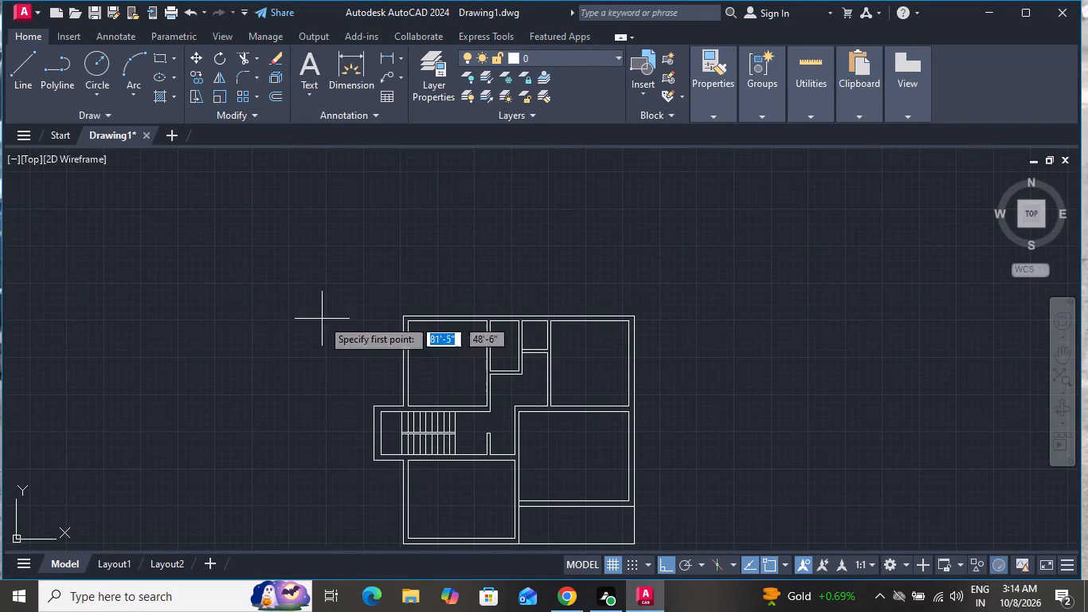
pyautogui.scroll(3, 448, 344)
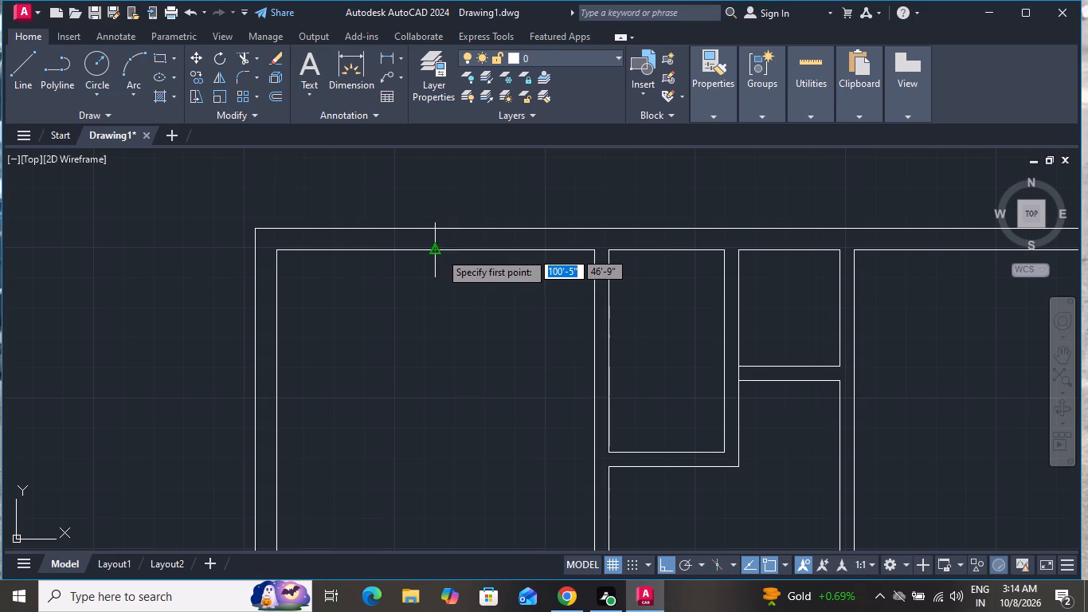
pyautogui.click(434, 252)
pyautogui.click(435, 227)
pyautogui.rightClick(438, 227)
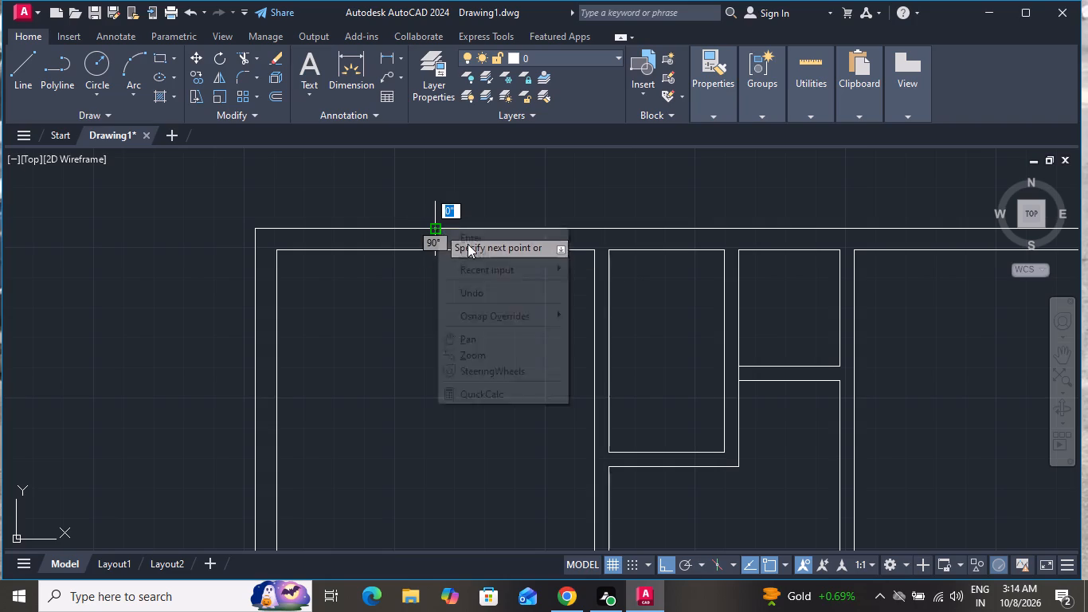
pyautogui.click(502, 257)
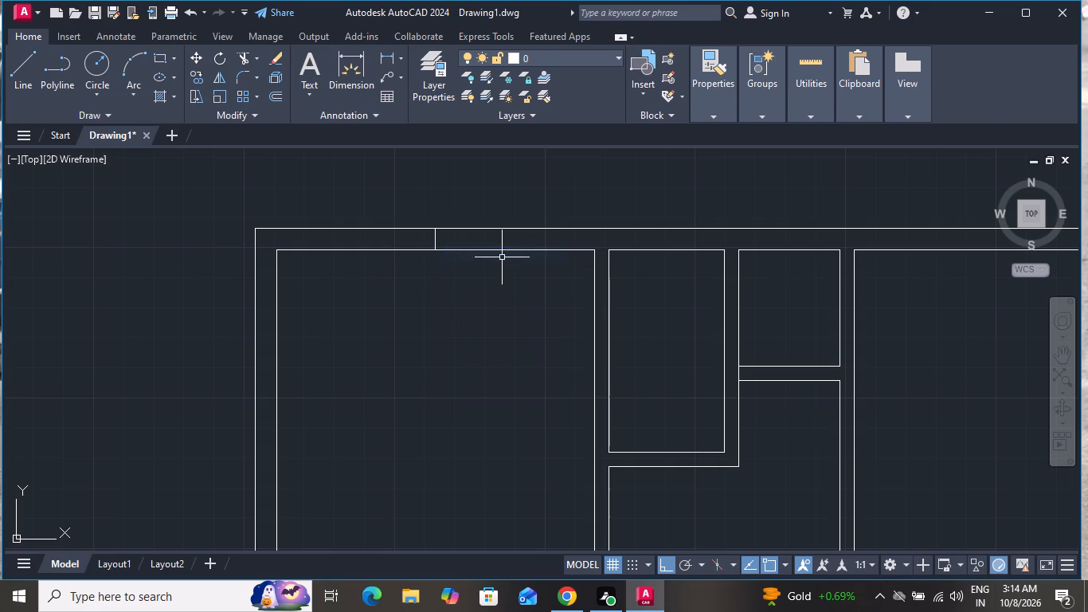
# Offset the short vertical line in the top wall by 3' to both sides.
pyautogui.press('o')
pyautogui.press('space')
pyautogui.press('3')
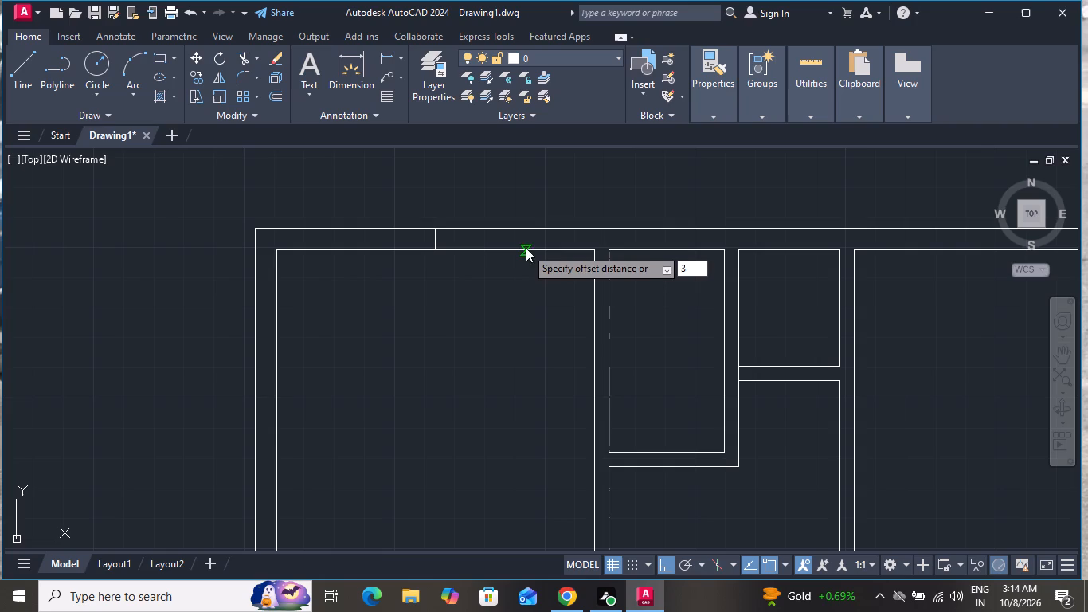
pyautogui.press("'")
pyautogui.press('Return')
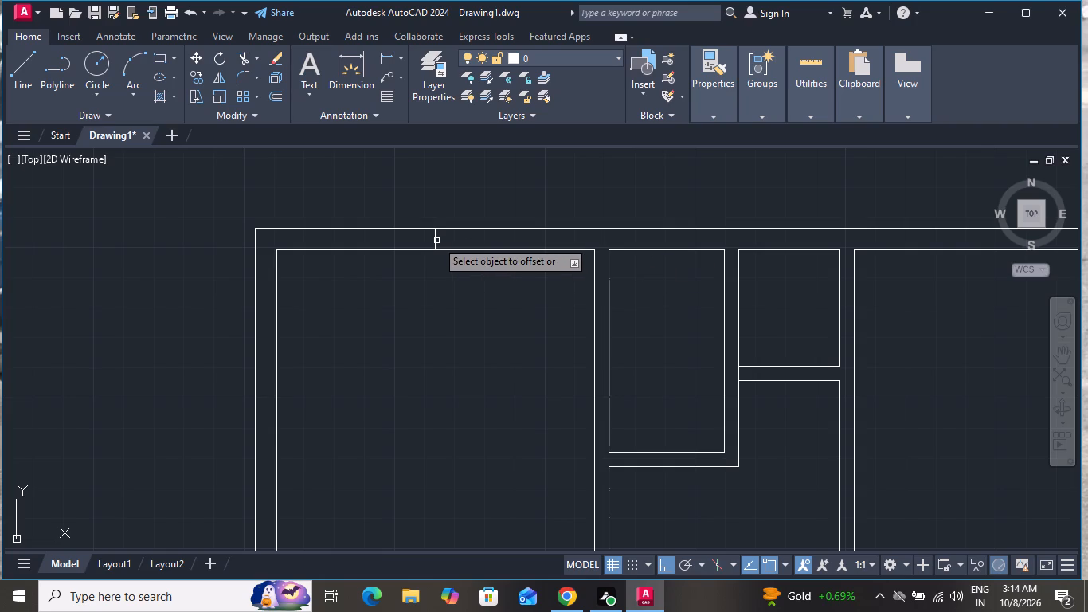
pyautogui.click(435, 241)
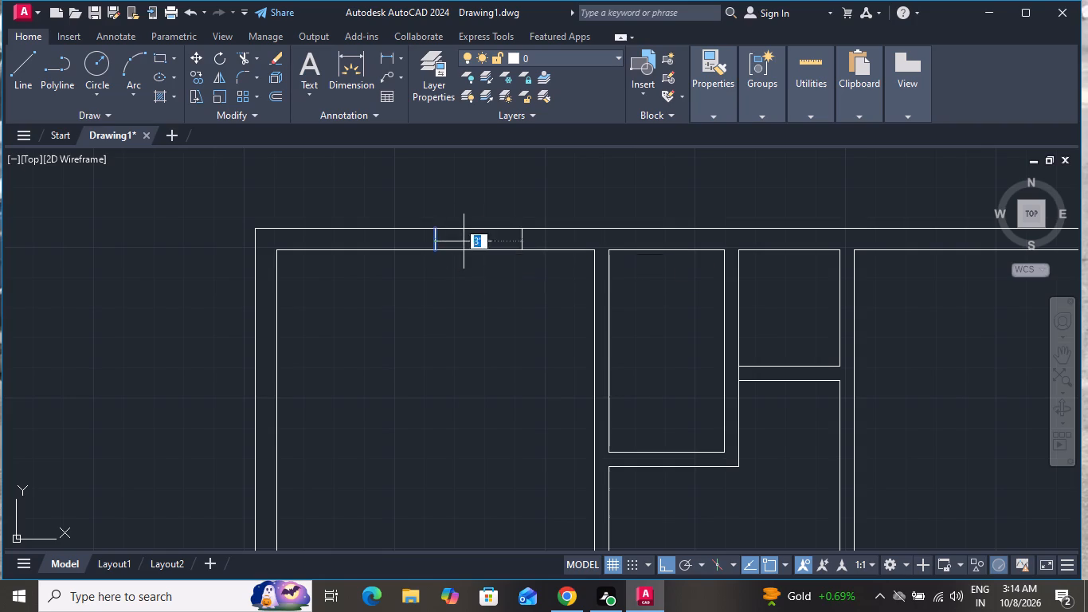
pyautogui.click(489, 241)
pyautogui.click(434, 237)
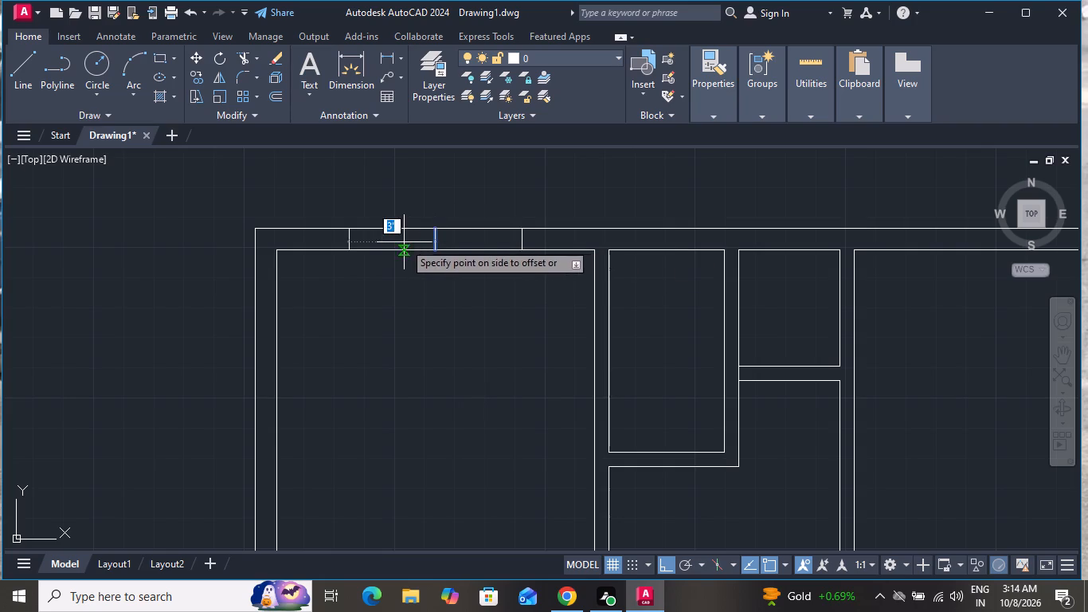
pyautogui.click(401, 242)
pyautogui.press('Escape')
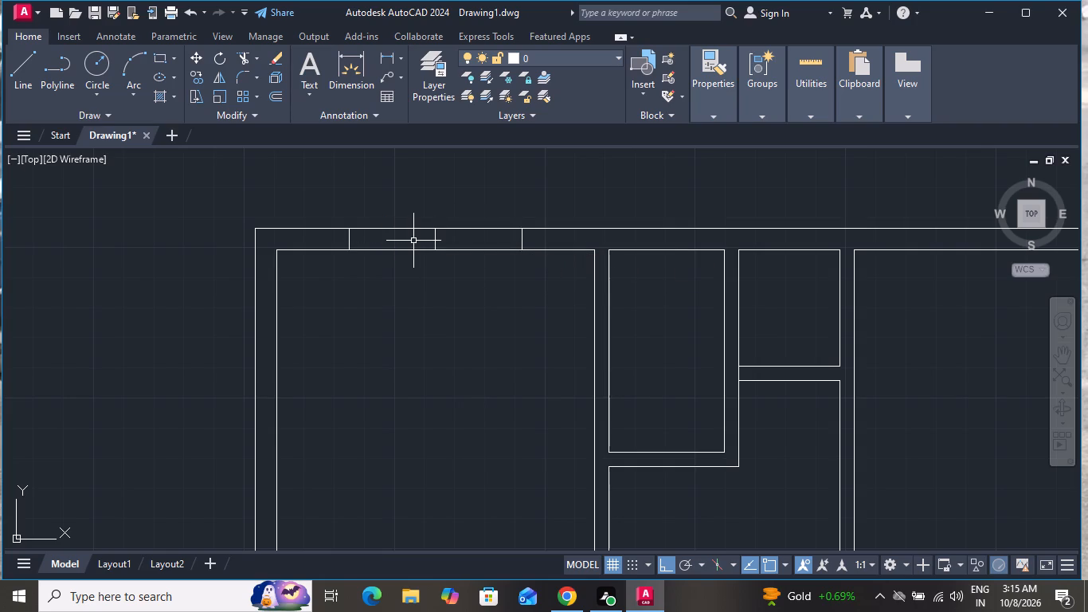
# Offset the two outermost short vertical lines of the upper-left room's top wall opening outward by 2".
pyautogui.press('o')
pyautogui.press('space')
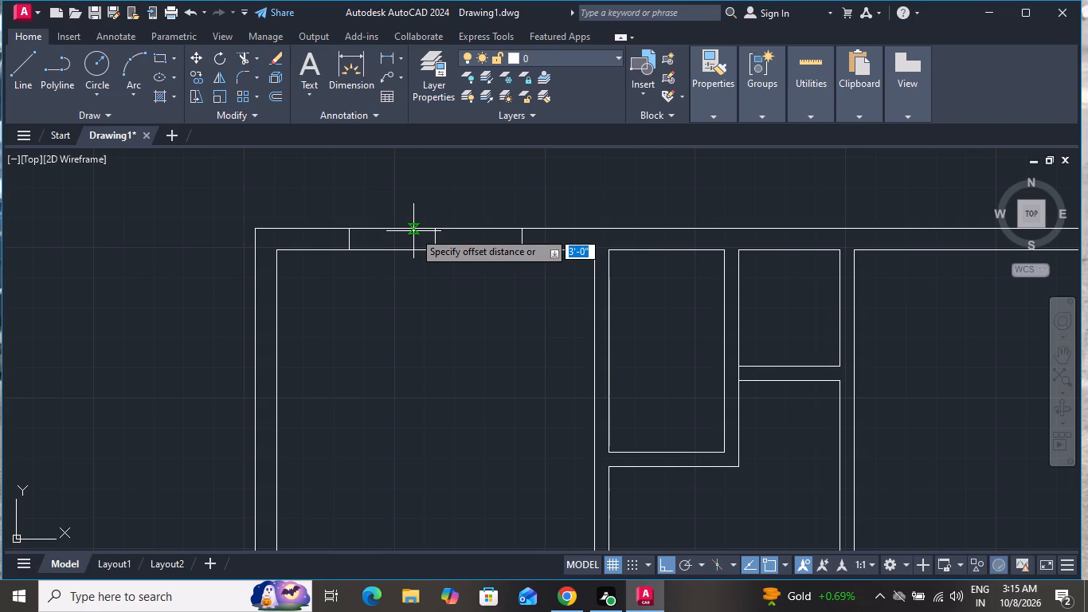
pyautogui.press('2')
pyautogui.hotkey('shift', '"')
pyautogui.press('Return')
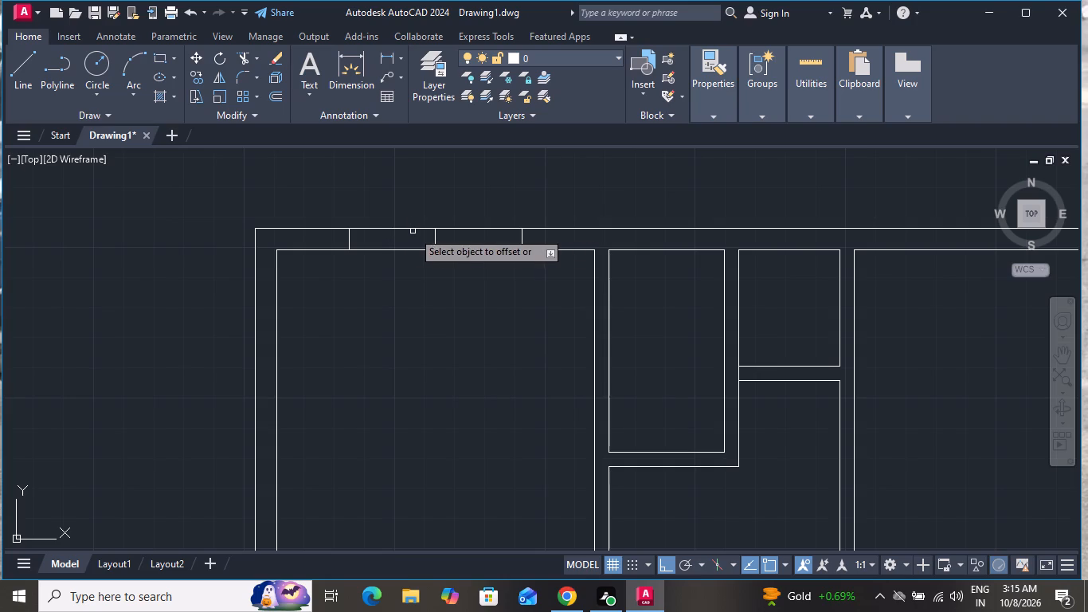
pyautogui.click(349, 241)
pyautogui.click(304, 241)
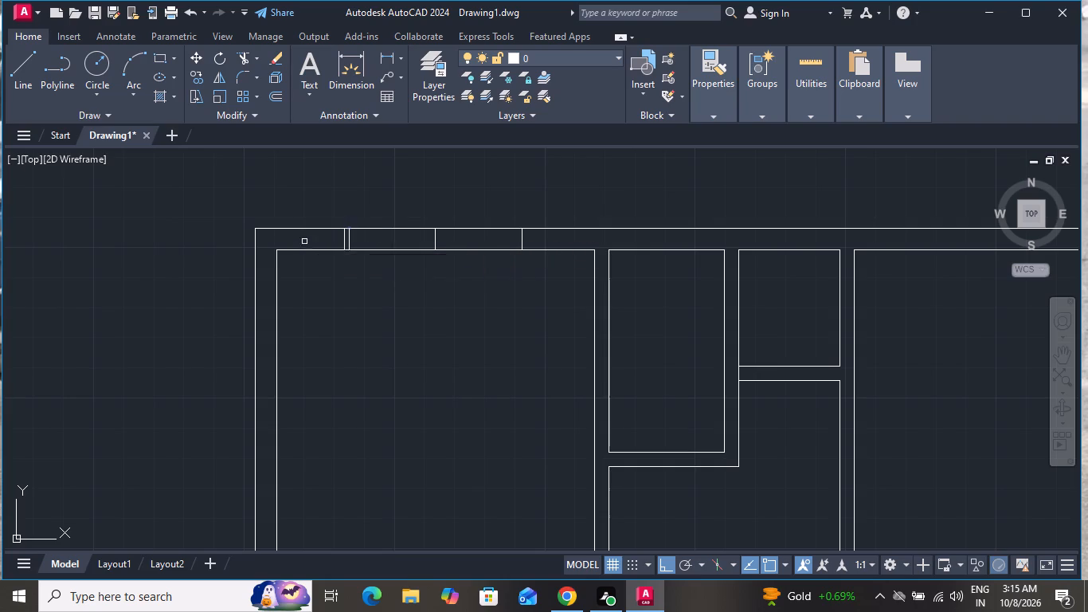
pyautogui.click(520, 237)
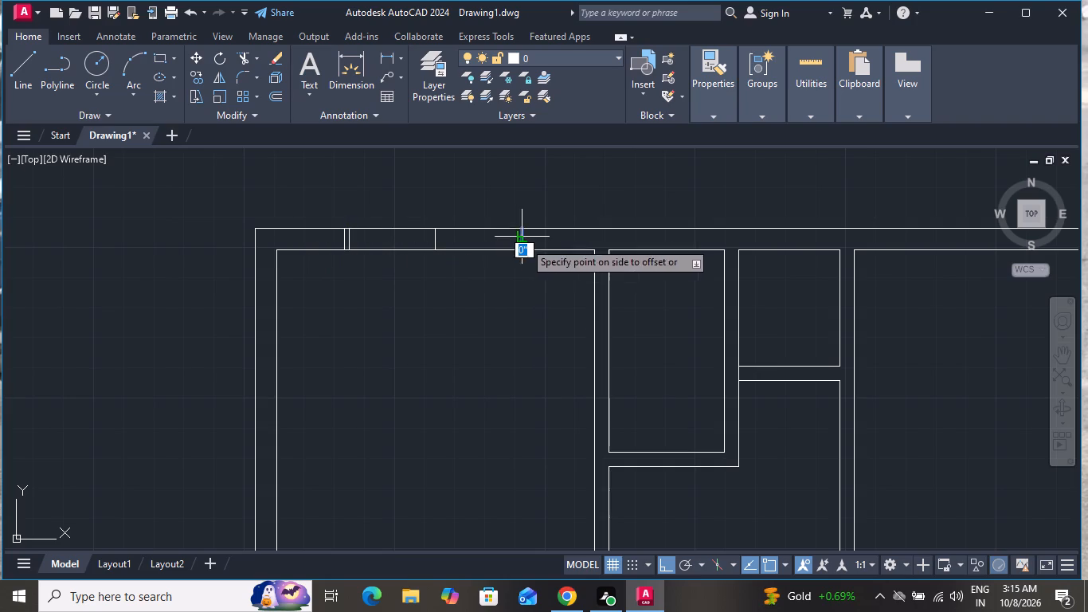
pyautogui.click(579, 265)
pyautogui.rightClick(515, 177)
pyautogui.click(543, 209)
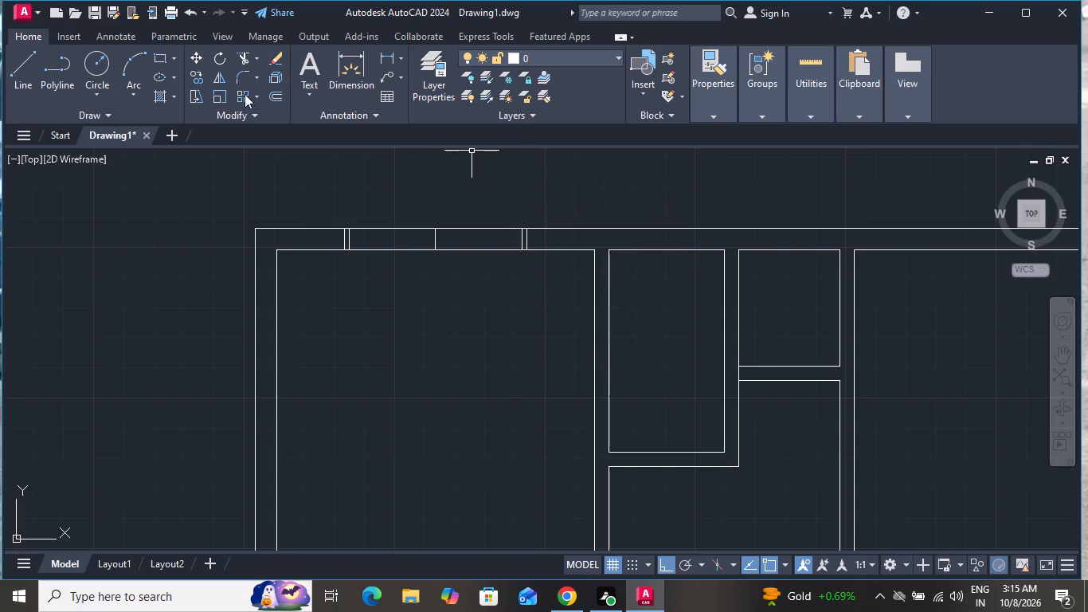
# Draw a horizontal line between the midpoints of the two inner jamb lines within the top wall opening.
pyautogui.click(21, 75)
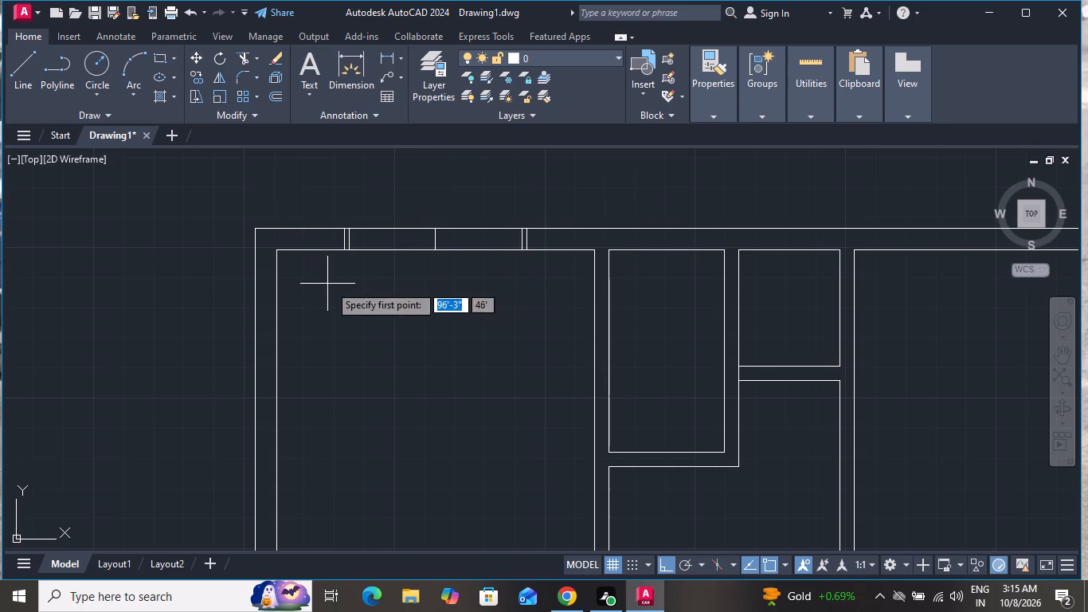
pyautogui.scroll(-1, 345, 232)
pyautogui.scroll(2, 343, 230)
pyautogui.click(351, 250)
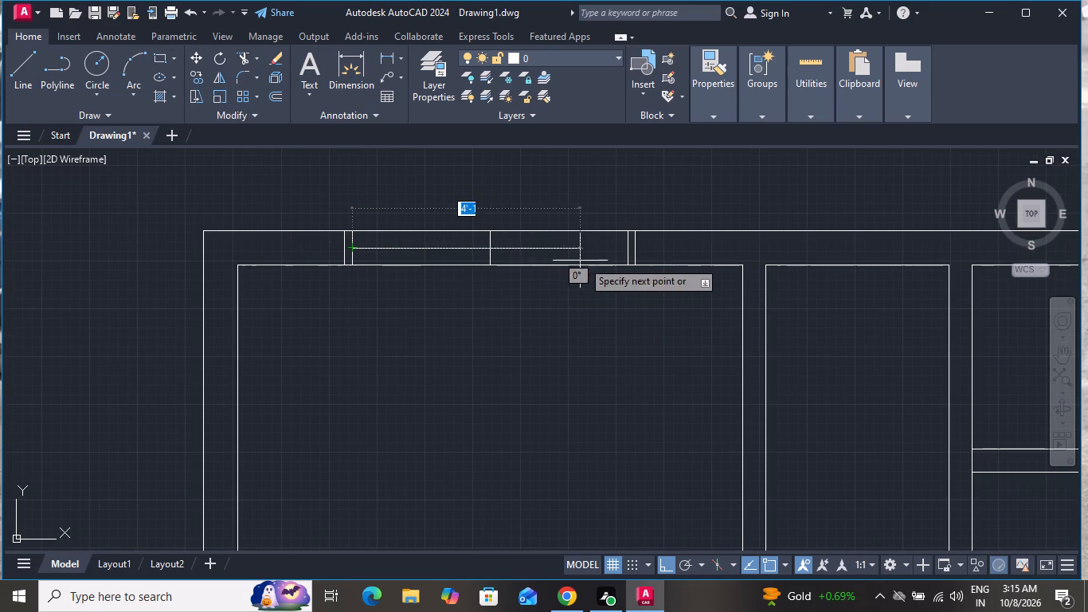
pyautogui.click(629, 248)
pyautogui.rightClick(629, 247)
pyautogui.click(706, 277)
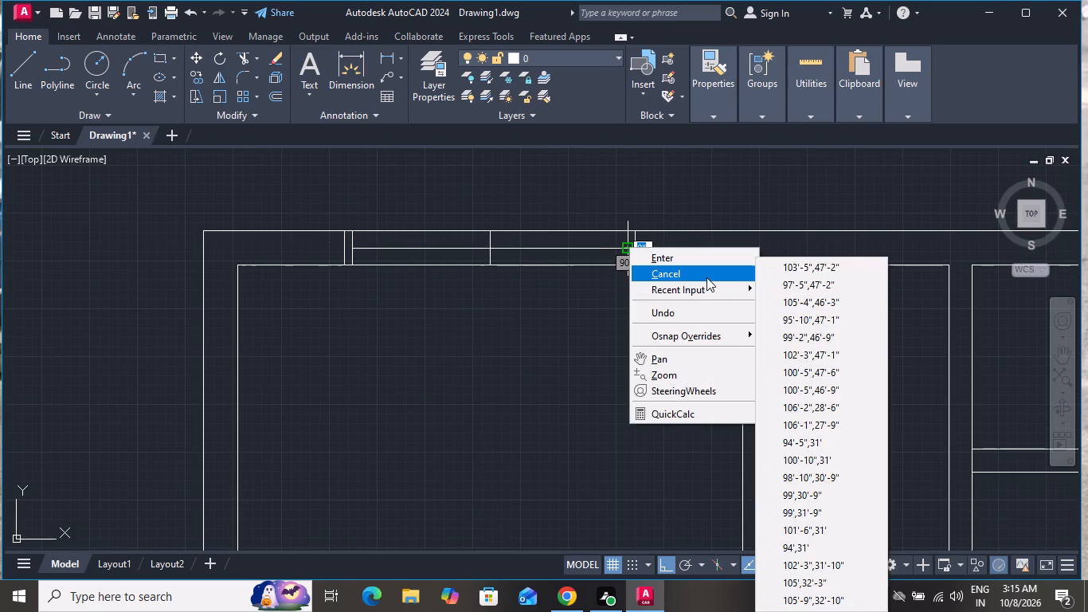
# Offset the horizontal line inside the top wall opening by 1" to both sides.
pyautogui.write('O')
pyautogui.press('space')
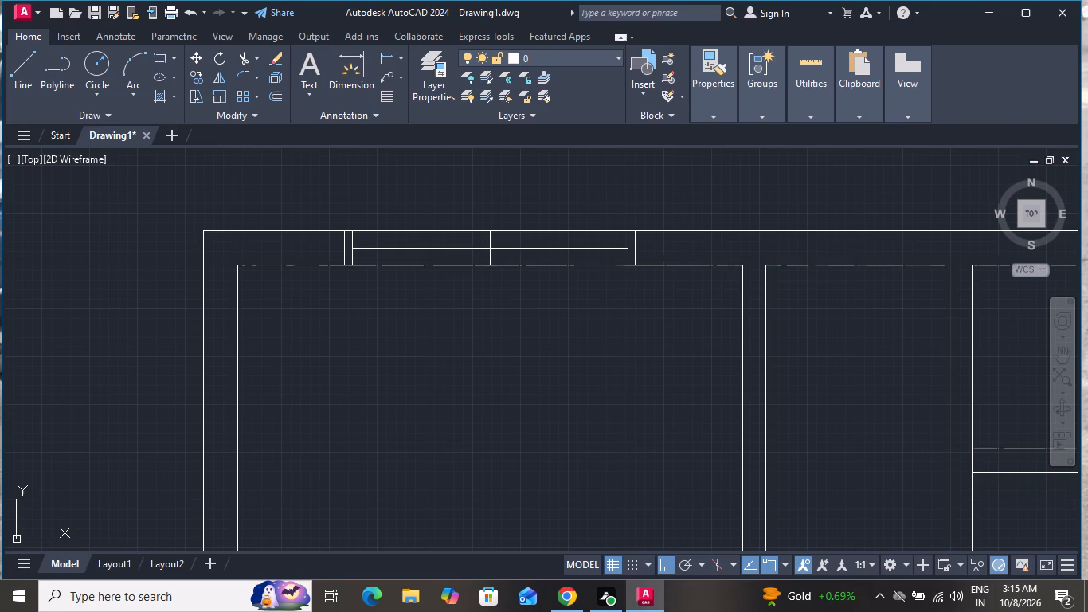
pyautogui.press('1')
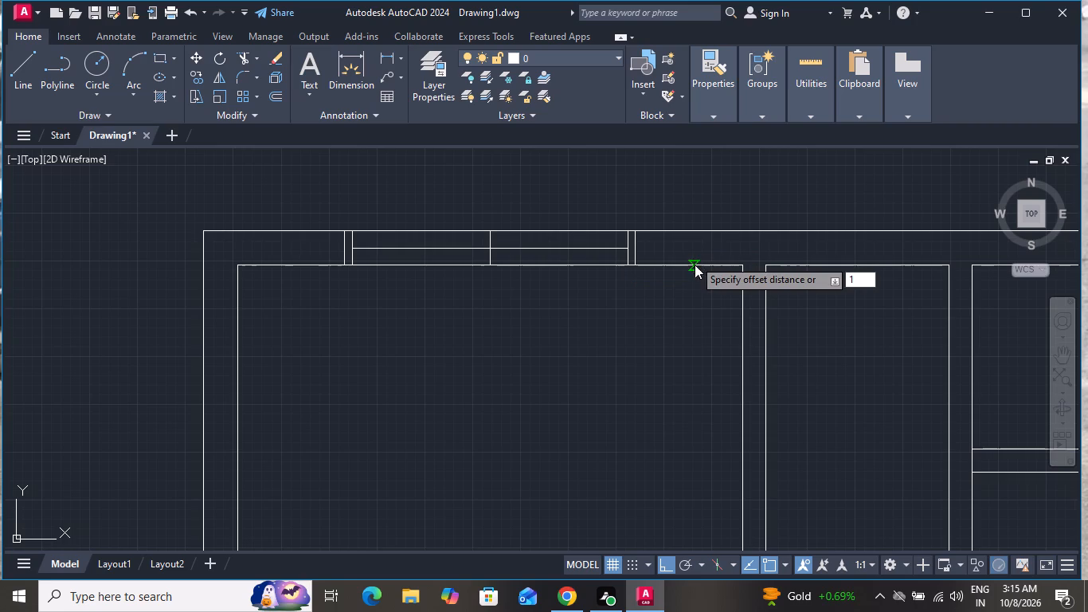
pyautogui.hotkey('shift', '"')
pyautogui.press('Return')
pyautogui.scroll(2, 573, 244)
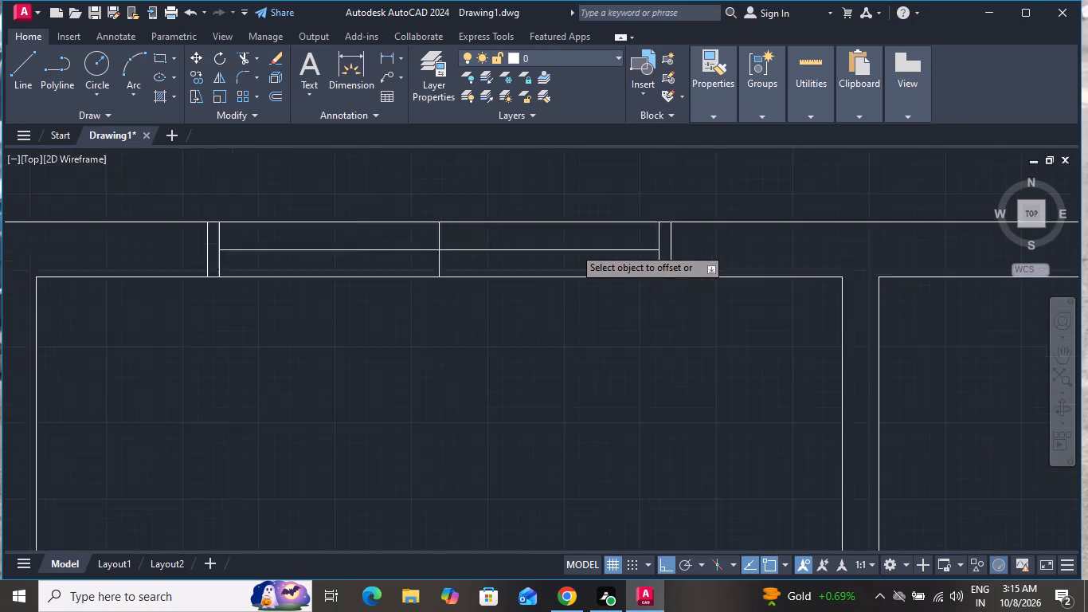
pyautogui.click(570, 253)
pyautogui.click(569, 265)
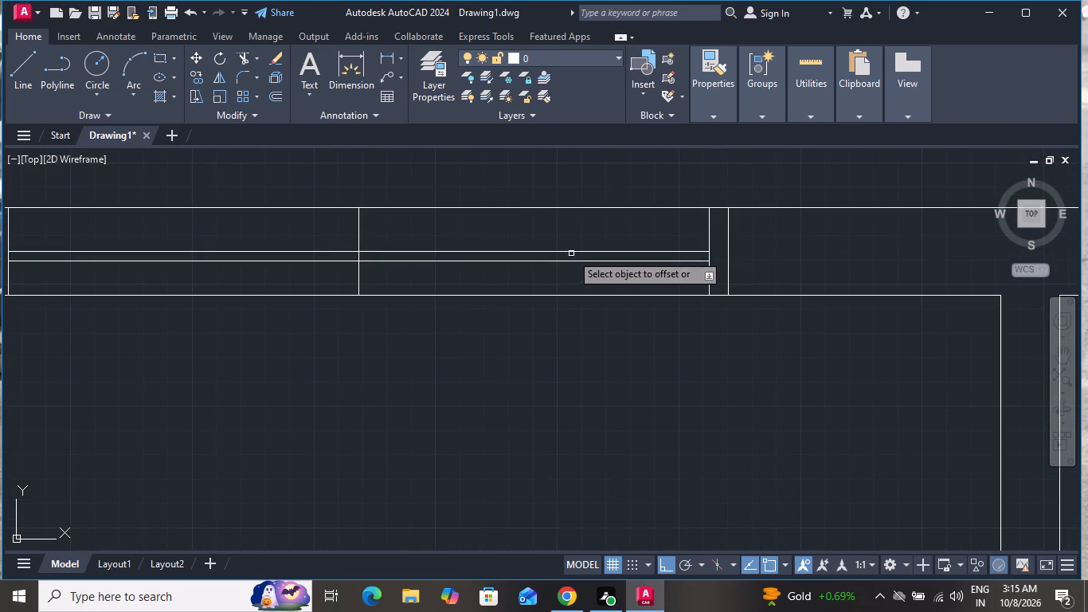
pyautogui.click(572, 250)
pyautogui.click(573, 236)
pyautogui.rightClick(582, 232)
pyautogui.click(610, 251)
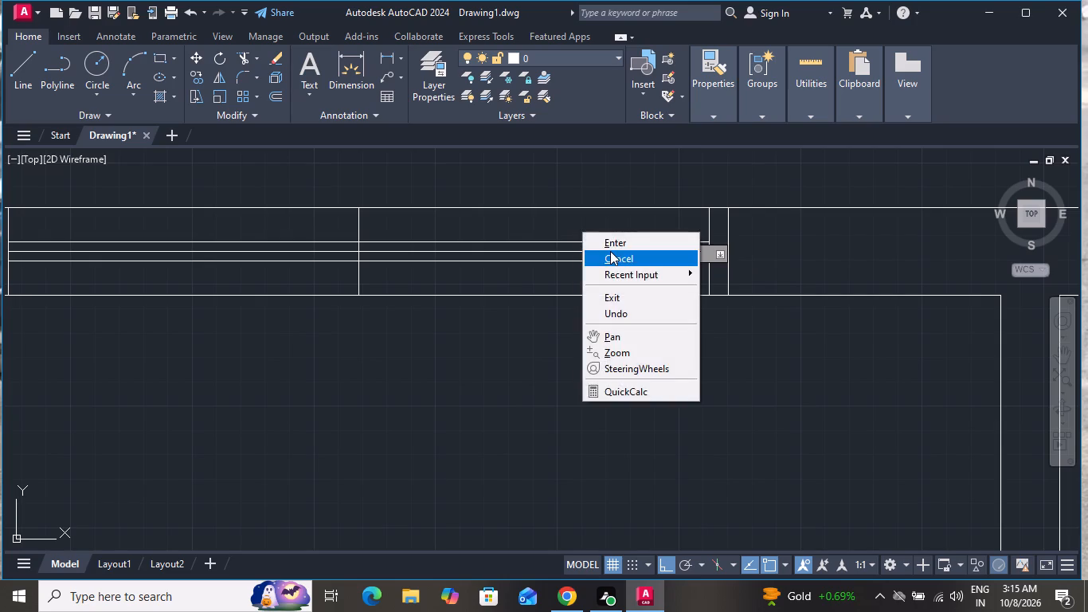
# Delete the original horizontal centre line and the middle vertical line from the window in the top wall.
pyautogui.click(557, 252)
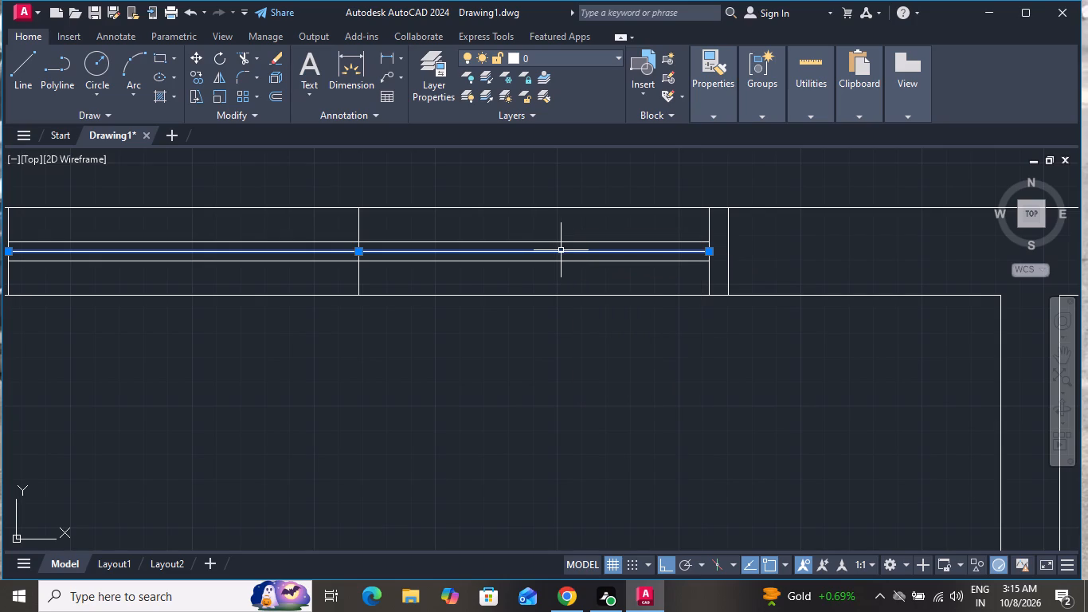
pyautogui.press('Delete')
pyautogui.click(359, 226)
pyautogui.press('Delete')
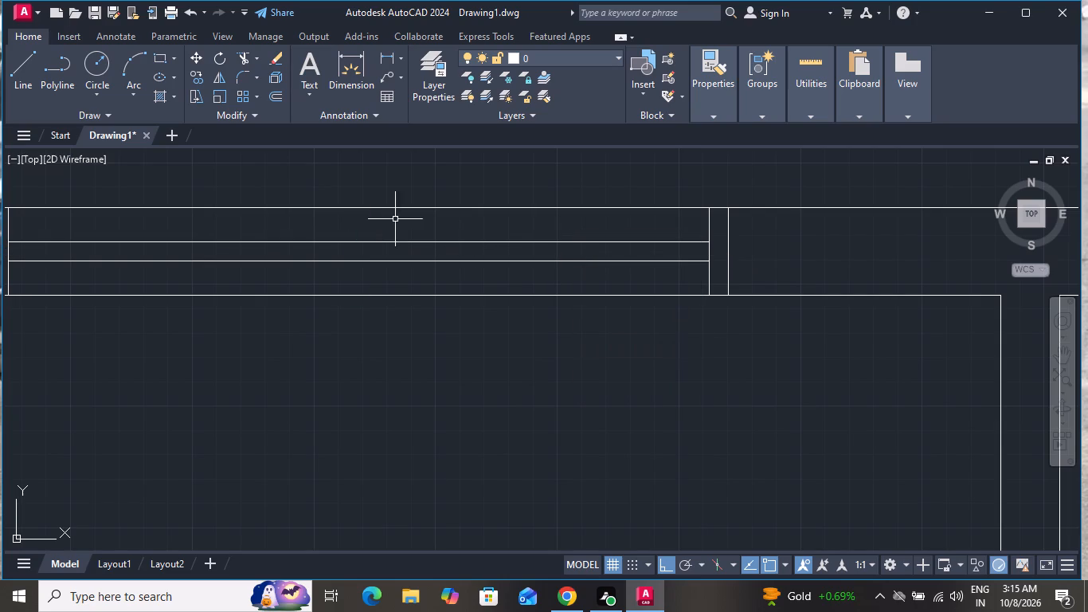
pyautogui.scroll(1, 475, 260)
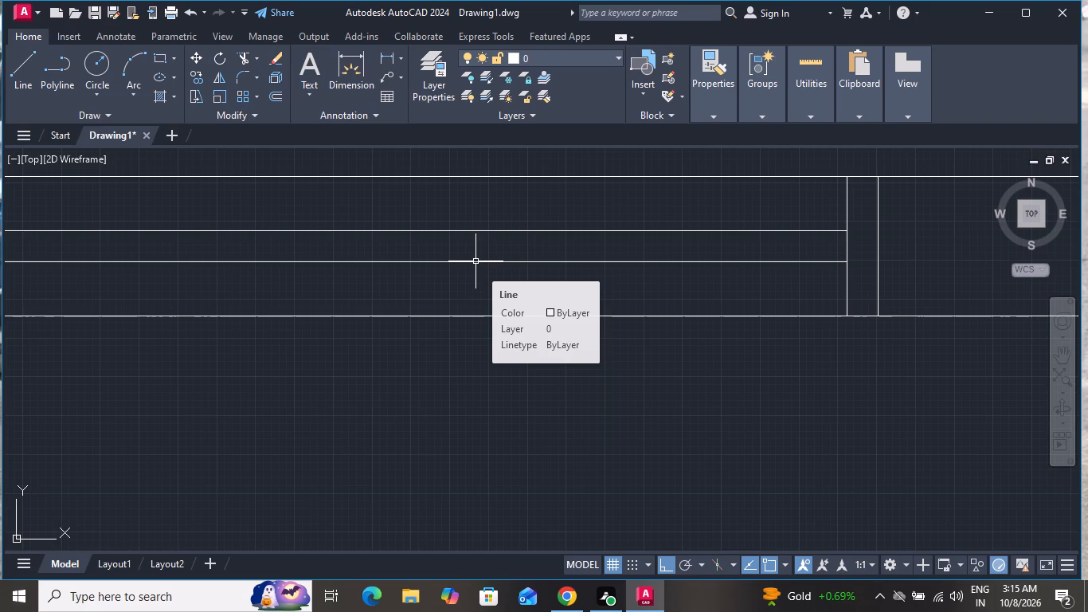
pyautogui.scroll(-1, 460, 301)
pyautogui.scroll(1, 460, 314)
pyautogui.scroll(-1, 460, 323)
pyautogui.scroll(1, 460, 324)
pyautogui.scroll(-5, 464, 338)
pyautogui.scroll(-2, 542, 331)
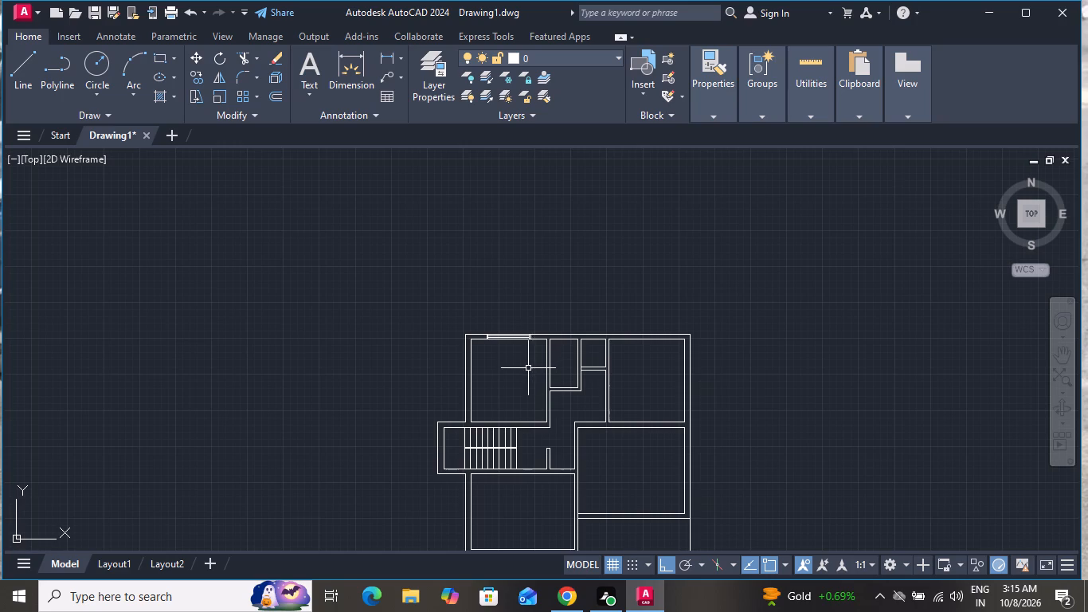
# Copy the whole window from its left inner jamb's lower end into the lower-left room's bottom outer wall, with ortho off.
pyautogui.scroll(2, 527, 367)
pyautogui.scroll(5, 534, 288)
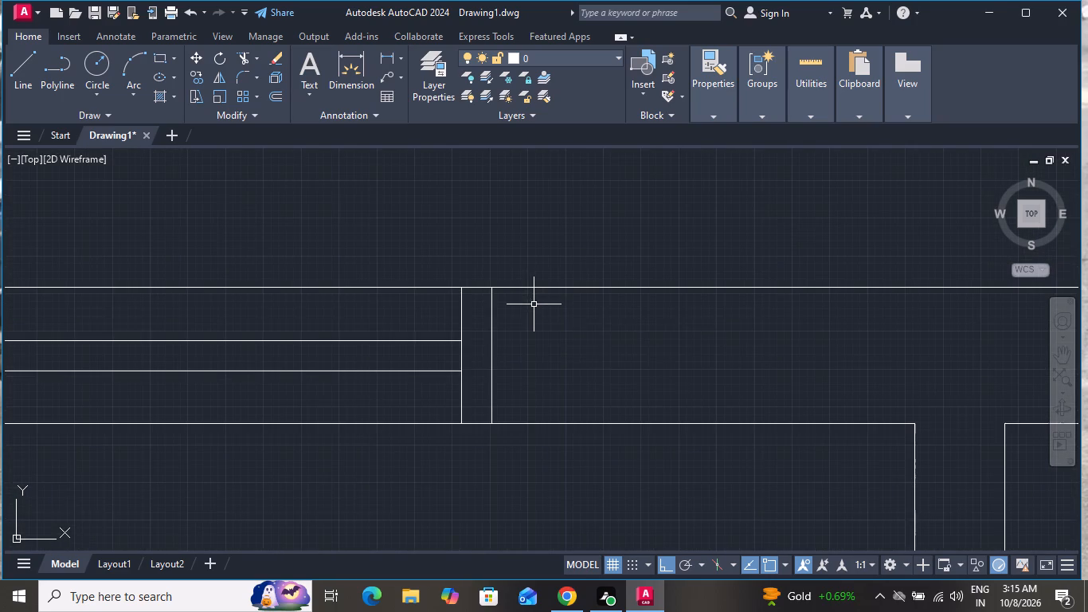
pyautogui.click(534, 304)
pyautogui.scroll(-5, 251, 405)
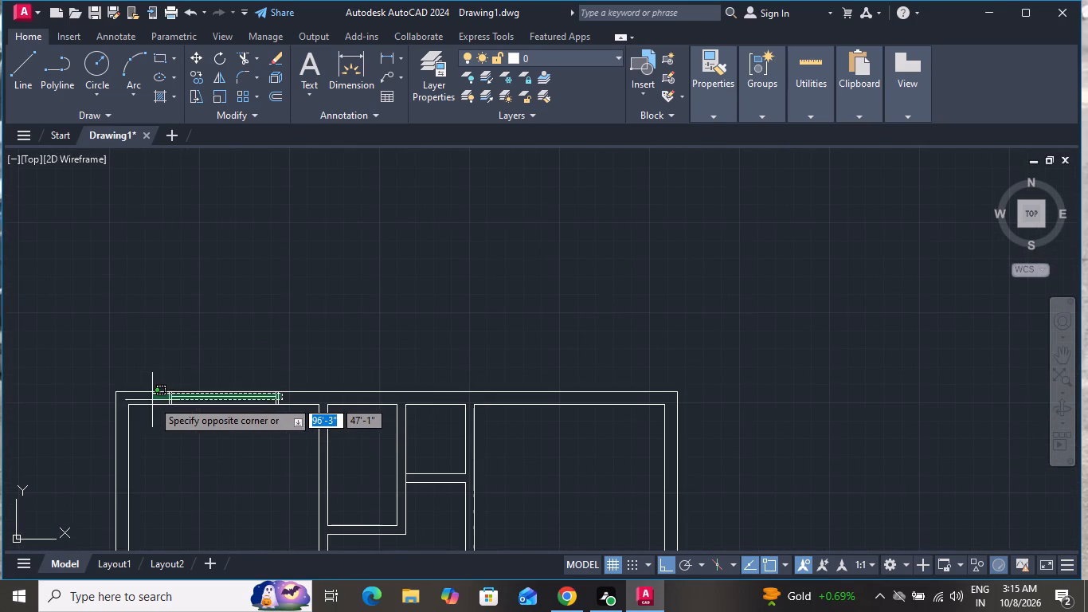
pyautogui.scroll(3, 152, 400)
pyautogui.click(158, 411)
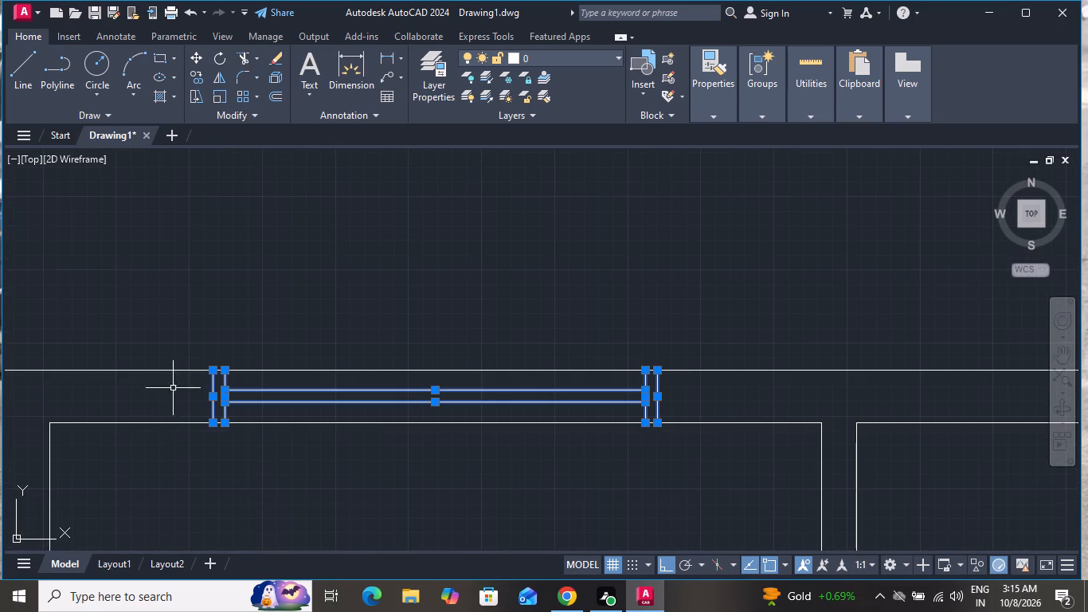
pyautogui.click(199, 76)
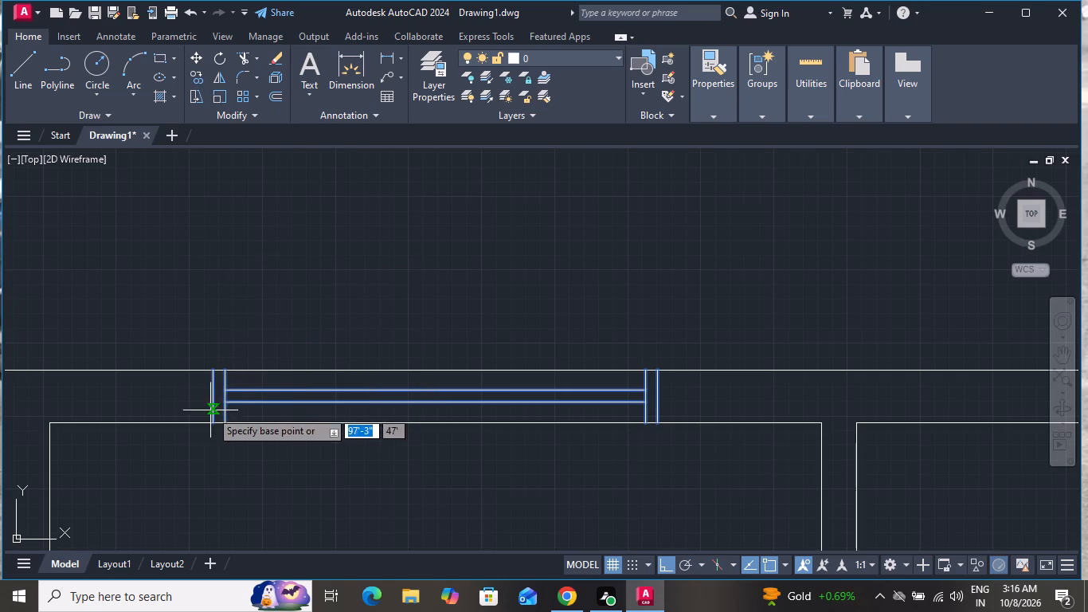
pyautogui.click(227, 421)
pyautogui.scroll(-3, 330, 328)
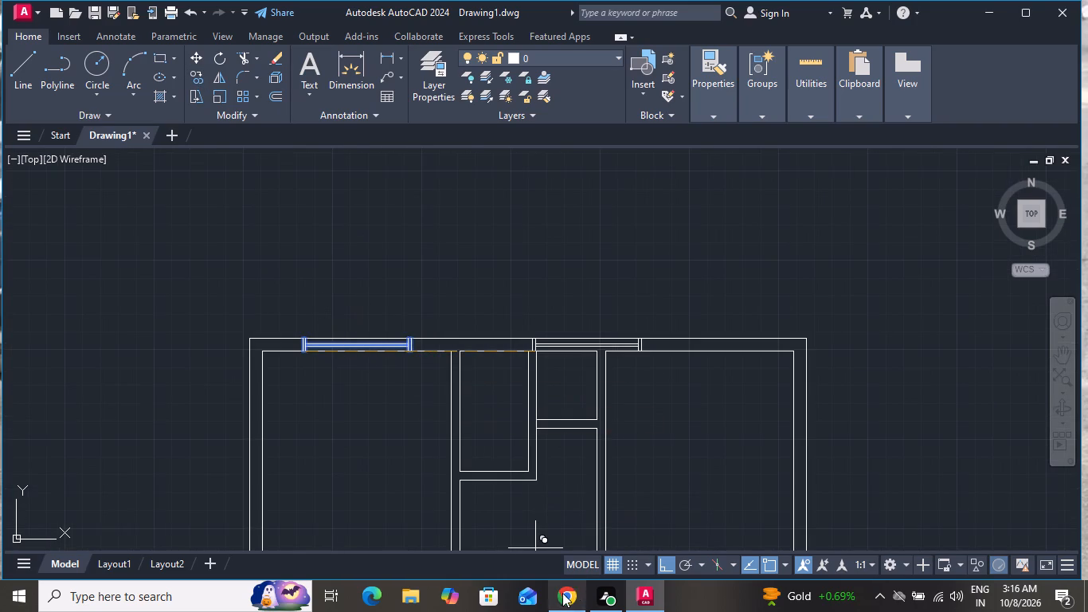
pyautogui.click(674, 567)
pyautogui.scroll(-2, 550, 363)
pyautogui.scroll(1, 546, 363)
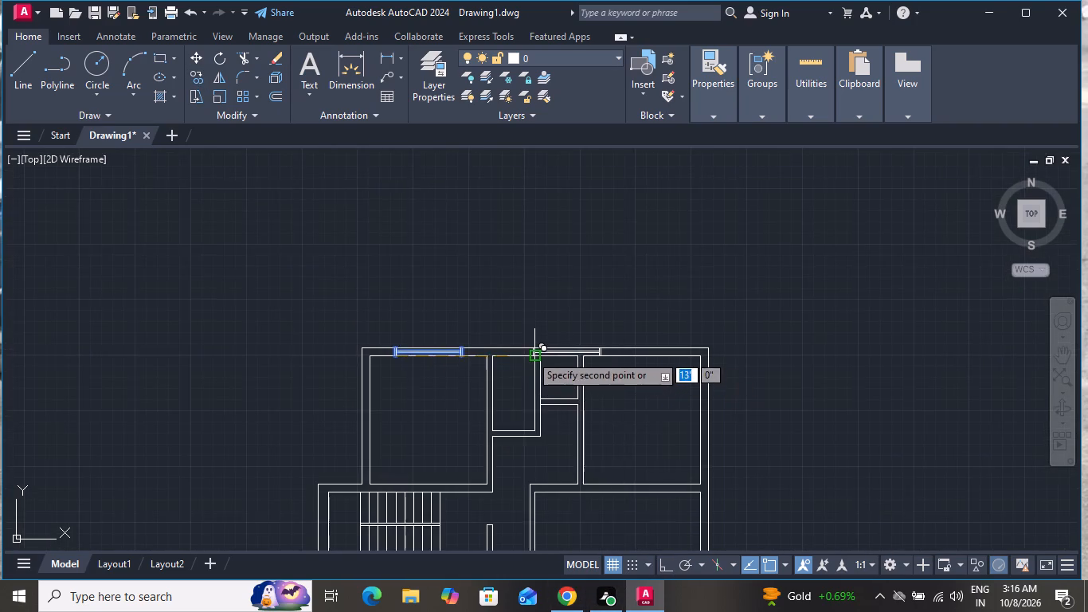
pyautogui.scroll(-2, 530, 355)
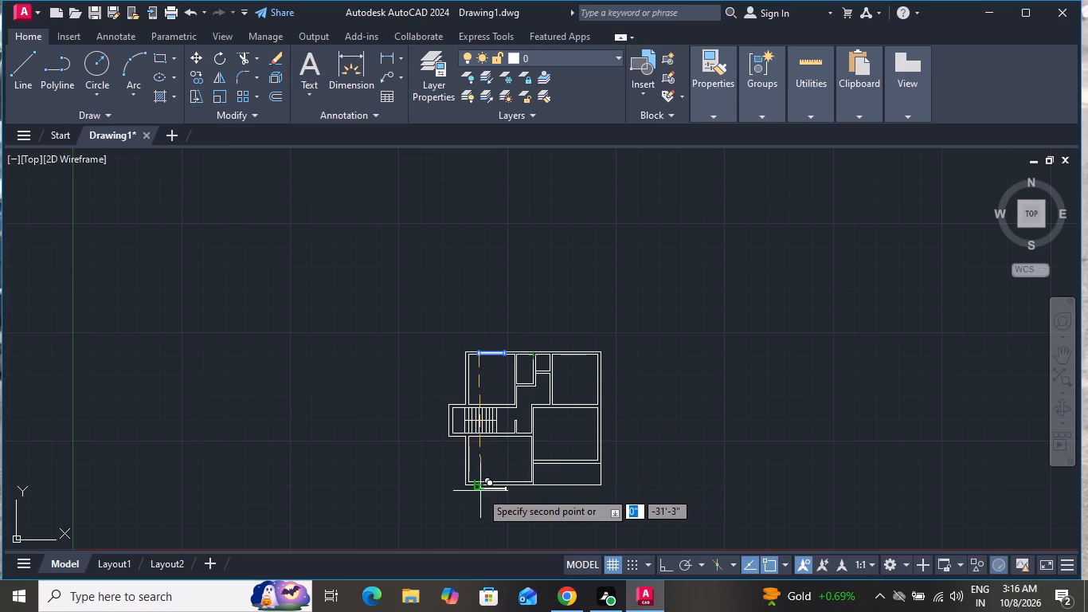
pyautogui.scroll(3, 484, 491)
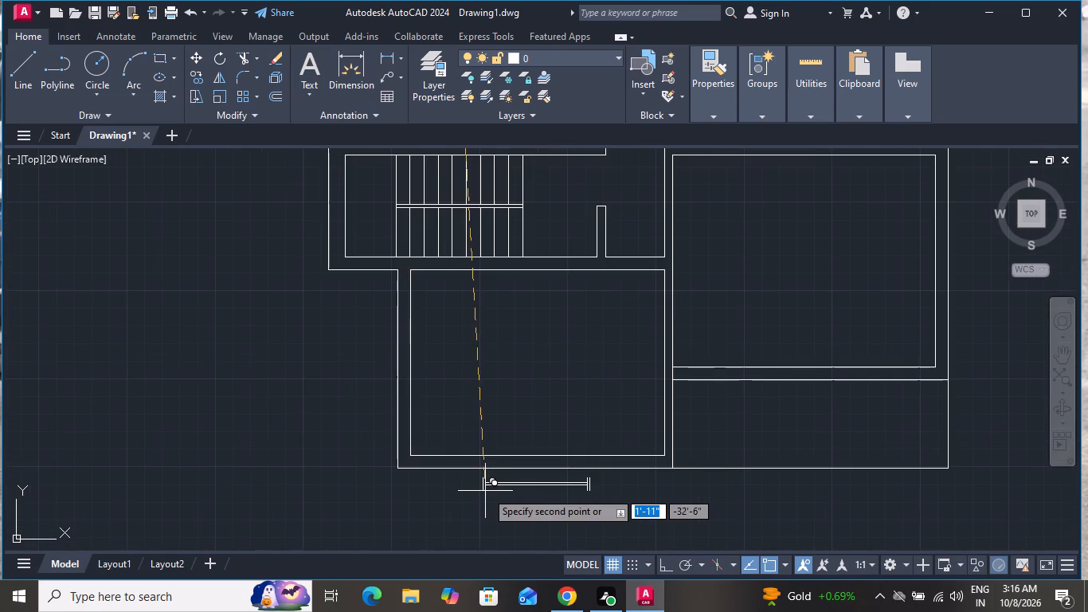
pyautogui.scroll(4, 476, 468)
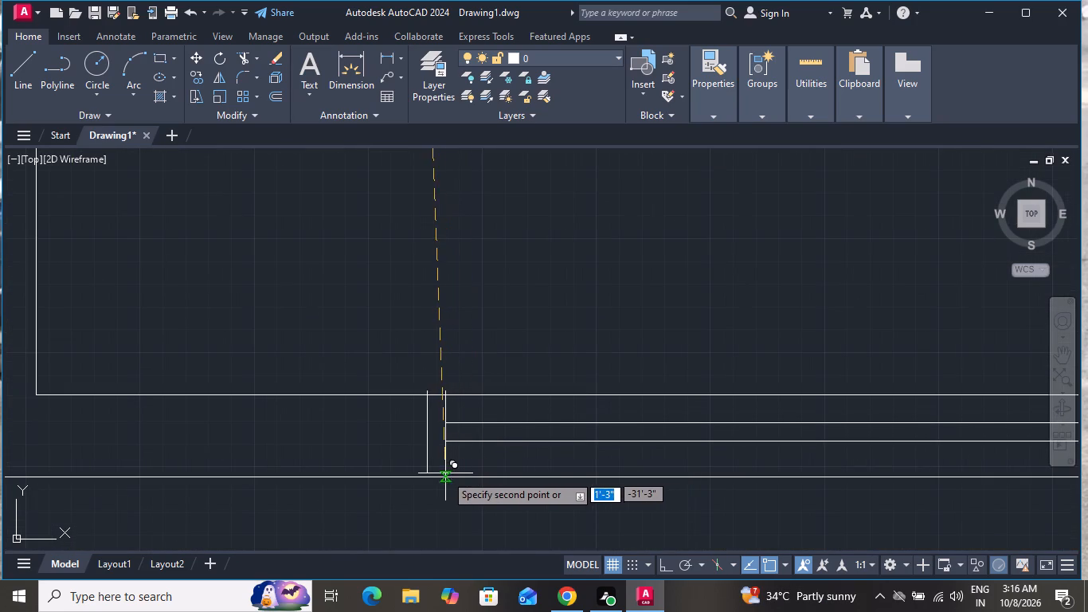
pyautogui.click(436, 478)
# Place window copies in the lower-right room's bottom wall and in the upper-right room's top outer wall.
pyautogui.scroll(-3, 357, 386)
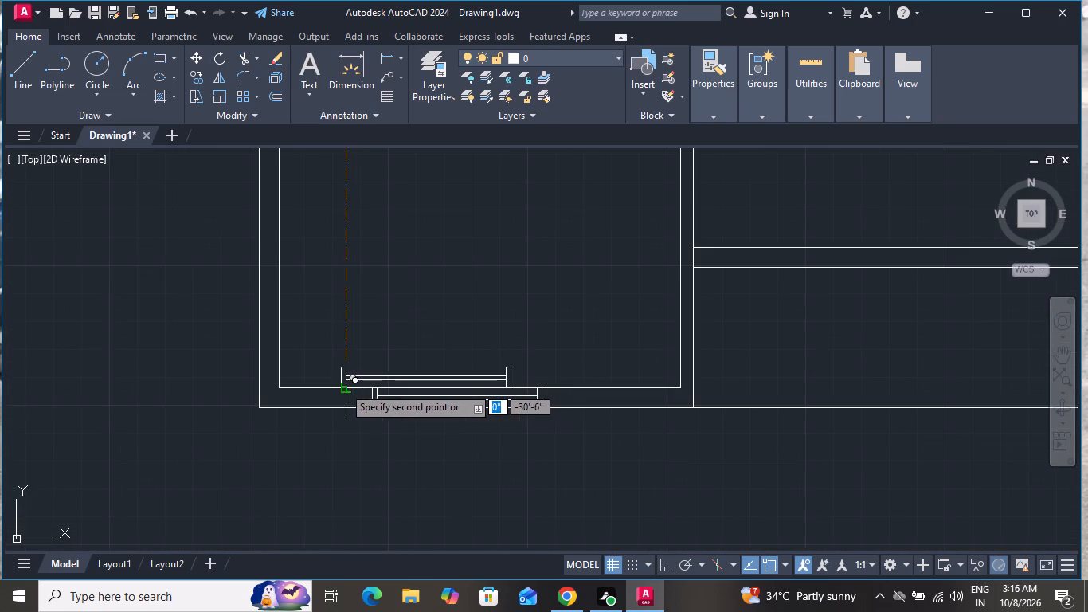
pyautogui.scroll(-3, 463, 439)
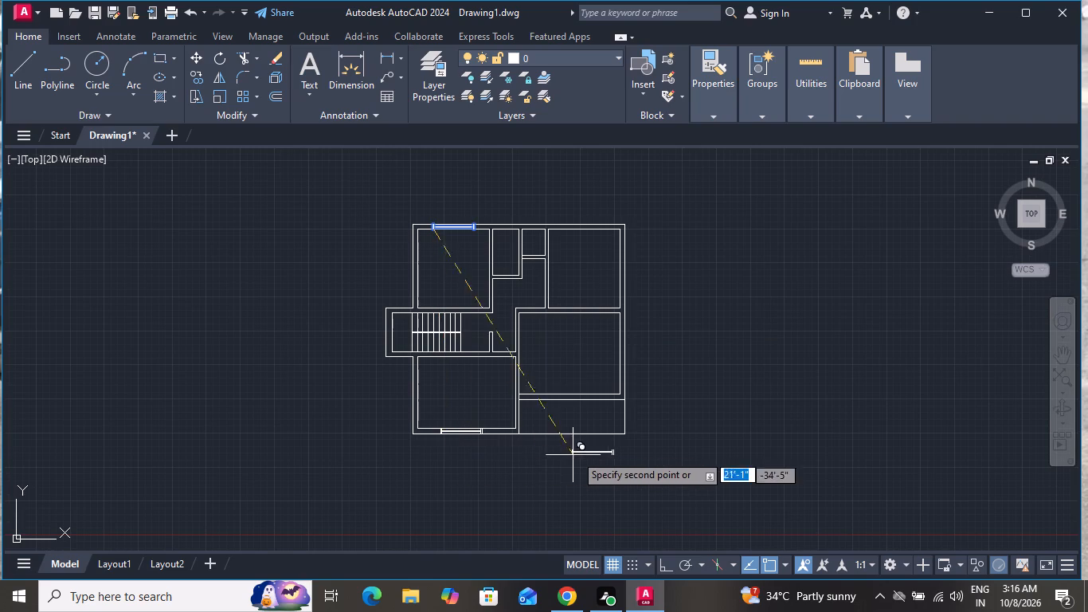
pyautogui.scroll(3, 538, 401)
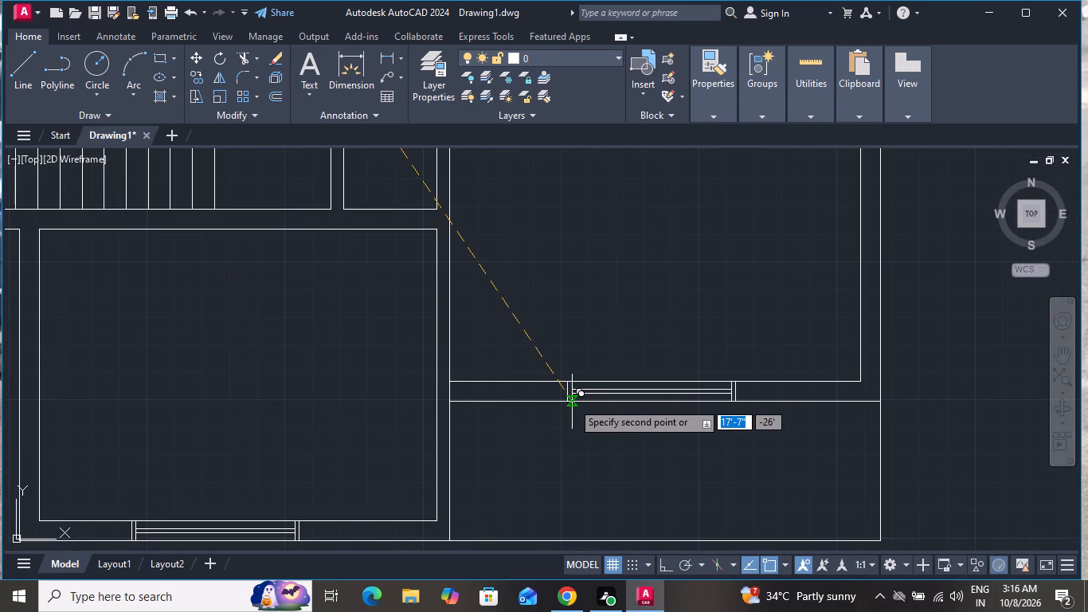
pyautogui.click(572, 402)
pyautogui.scroll(-3, 603, 451)
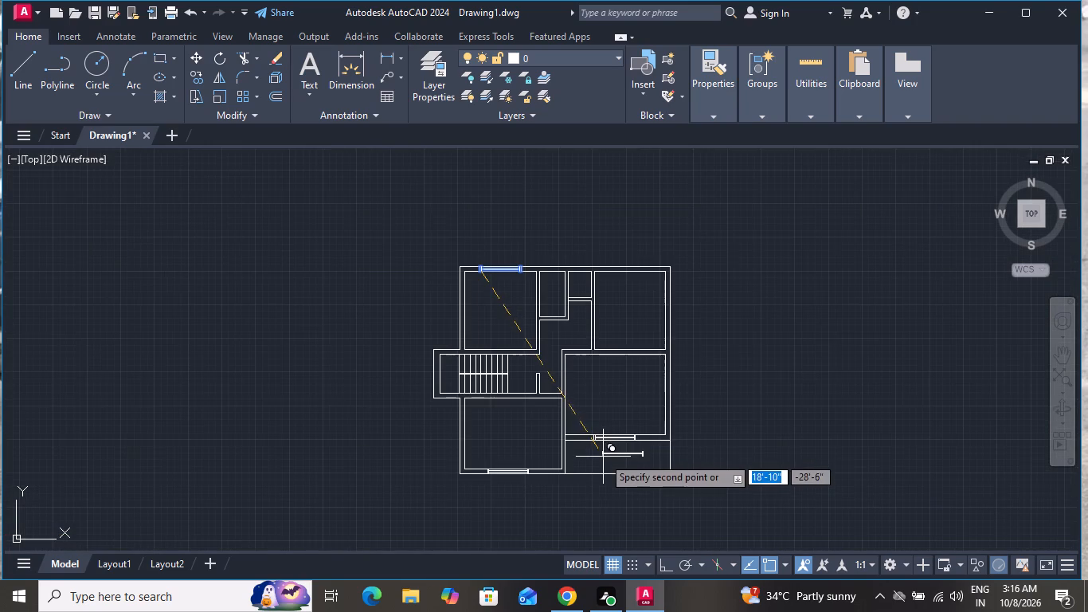
pyautogui.scroll(5, 614, 257)
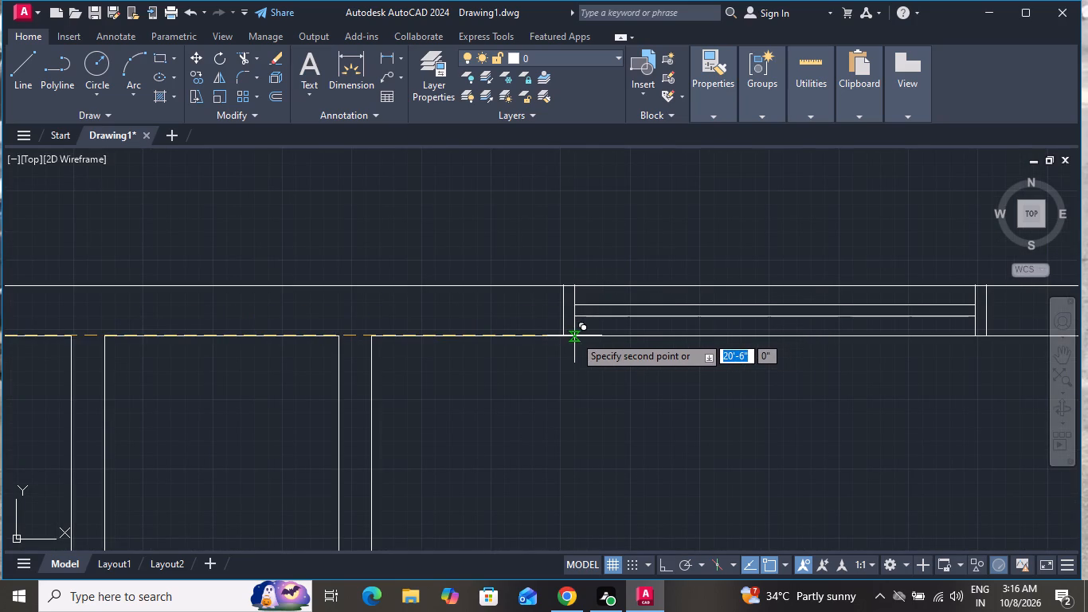
pyautogui.click(574, 335)
# Place one more window copy in the empty space above the plan's upper-right corner and finish copying.
pyautogui.scroll(-1, 546, 482)
pyautogui.scroll(1, 546, 482)
pyautogui.scroll(-1, 546, 482)
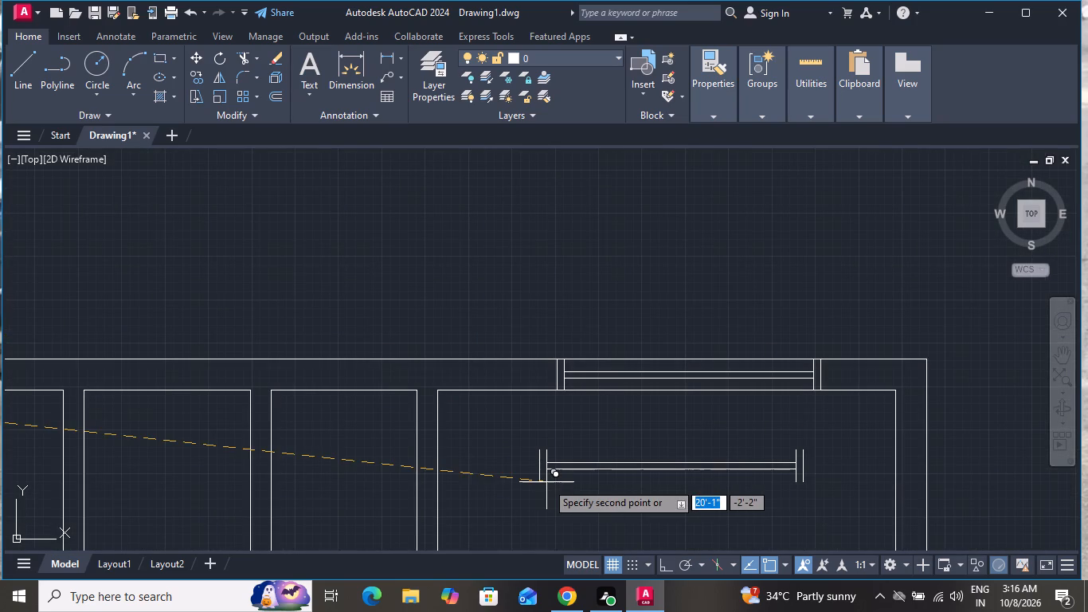
pyautogui.scroll(-1, 549, 484)
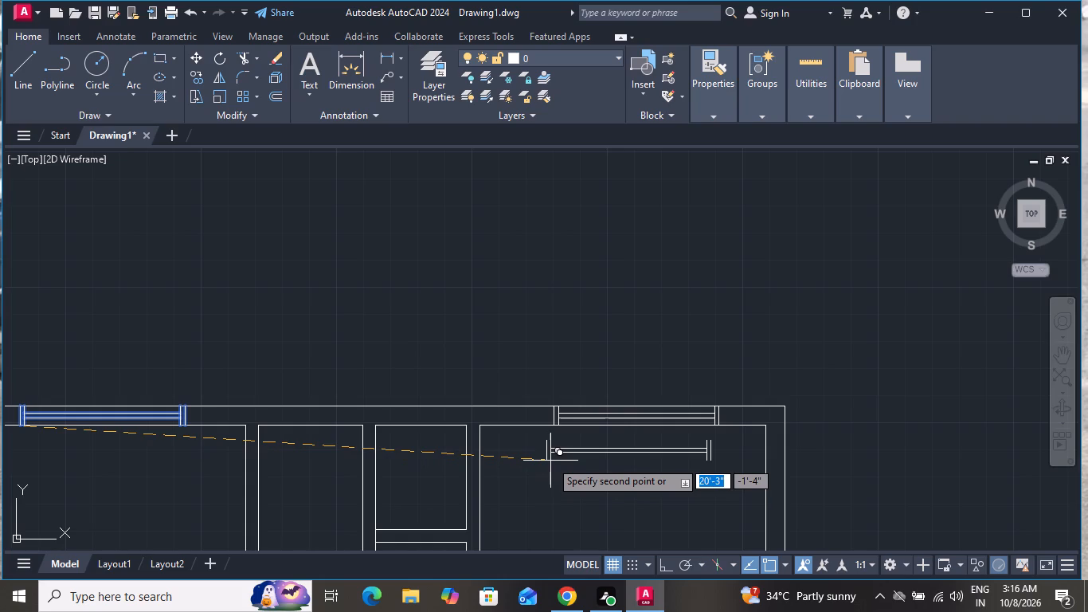
pyautogui.click(669, 263)
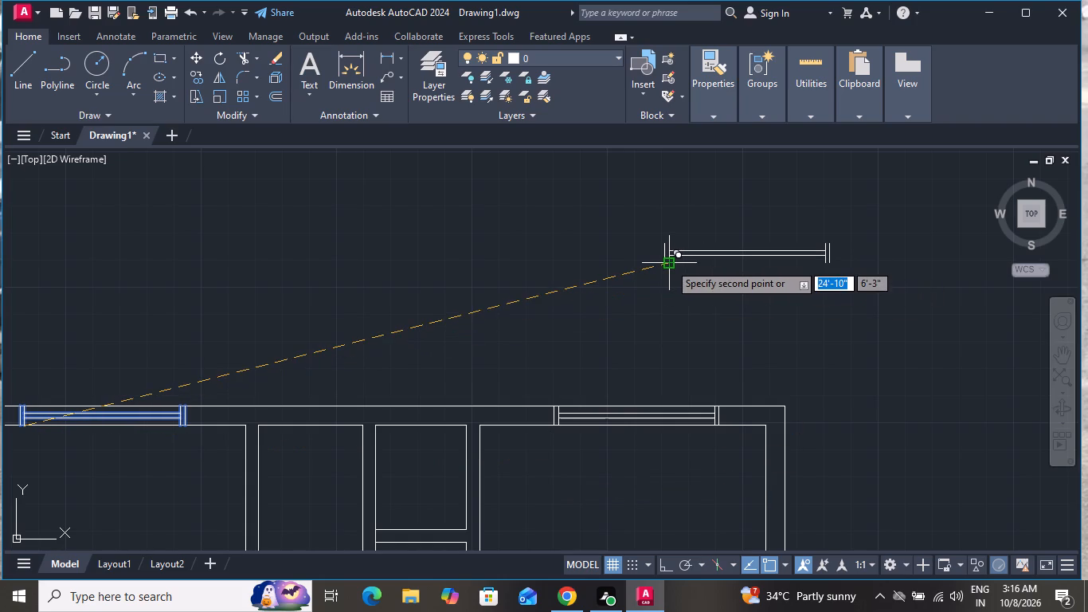
pyautogui.press('Escape')
# Rotate the spare window above the plan a quarter turn clockwise about its lower-left corner, with ortho on.
pyautogui.click(847, 229)
pyautogui.click(601, 287)
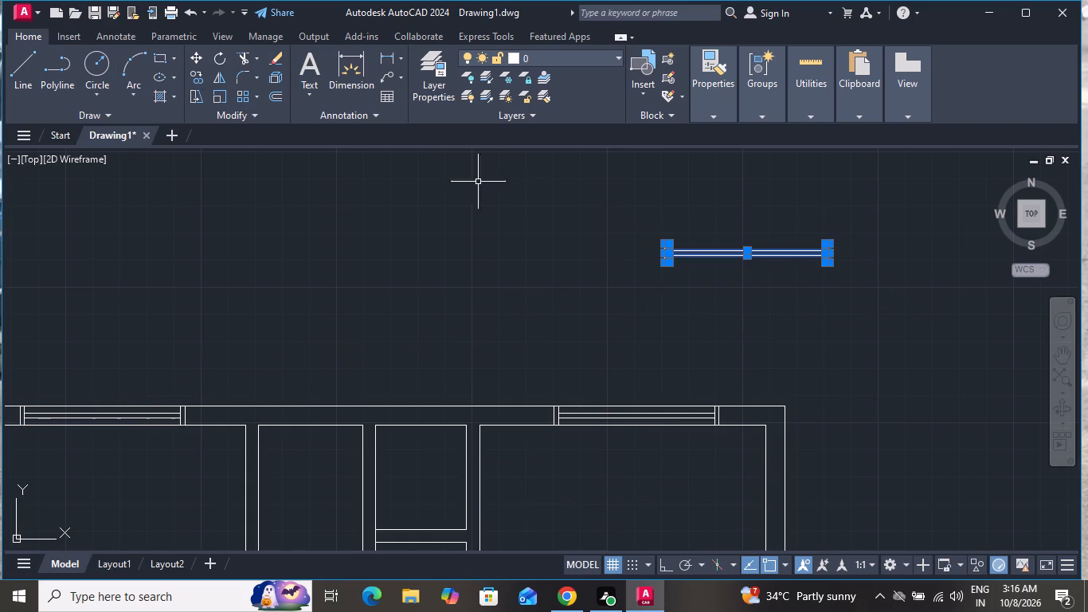
pyautogui.click(222, 48)
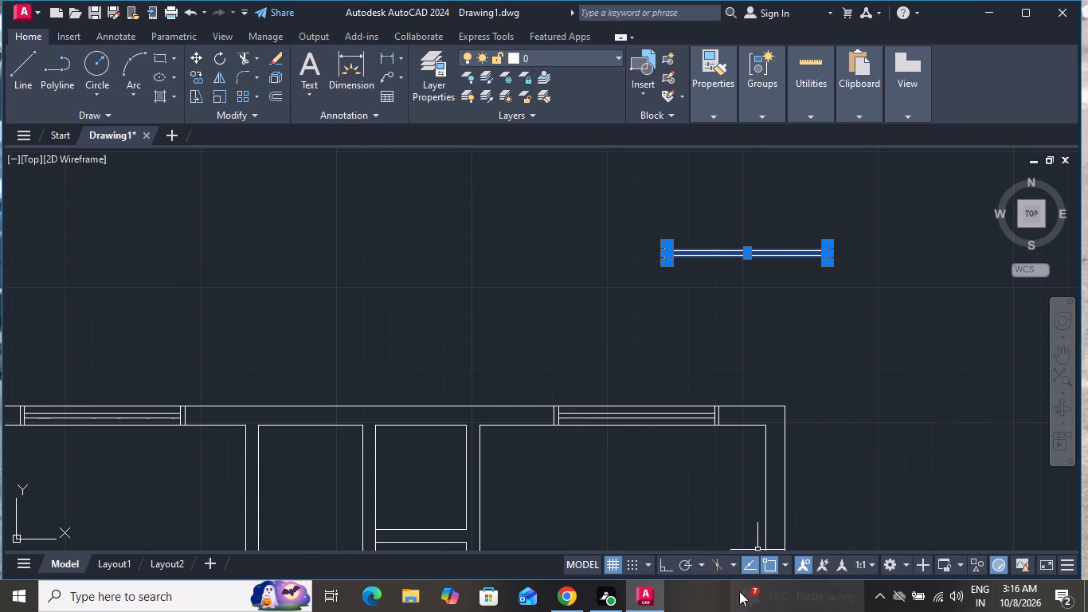
pyautogui.click(662, 567)
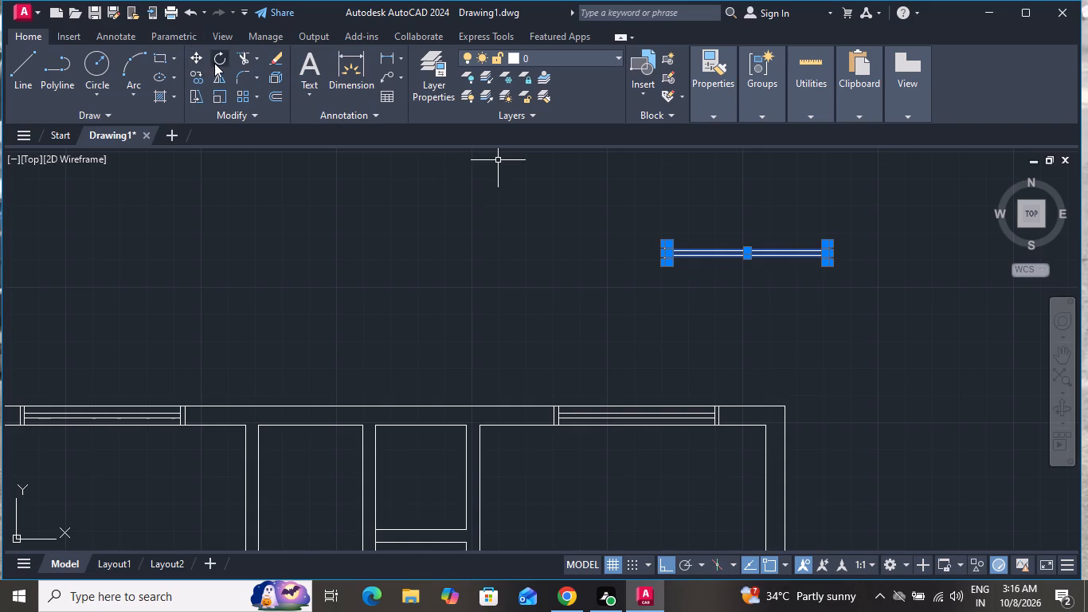
pyautogui.click(214, 63)
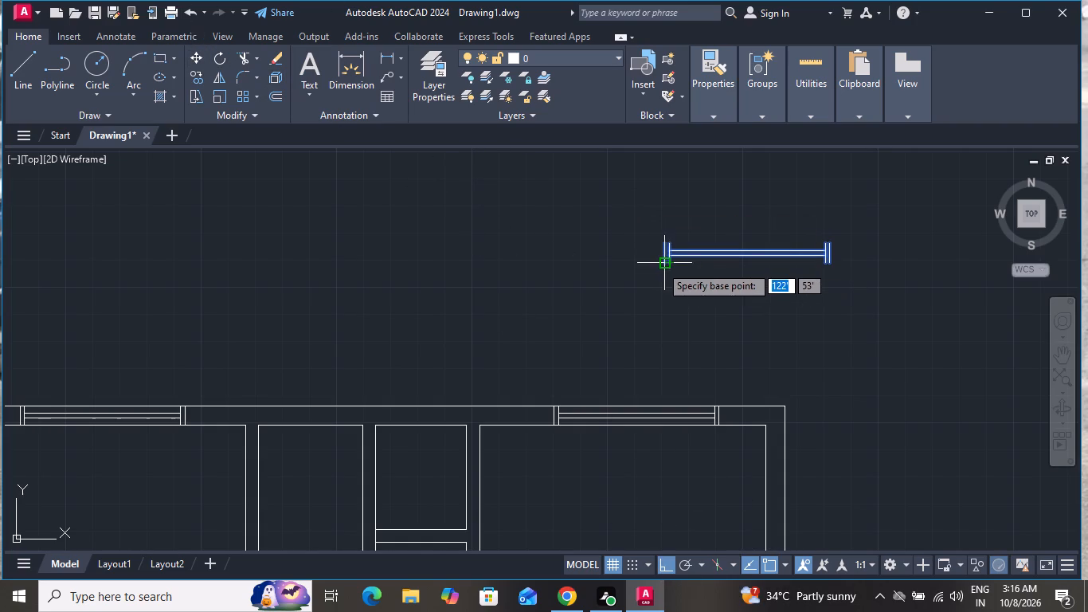
pyautogui.click(659, 265)
pyautogui.click(694, 315)
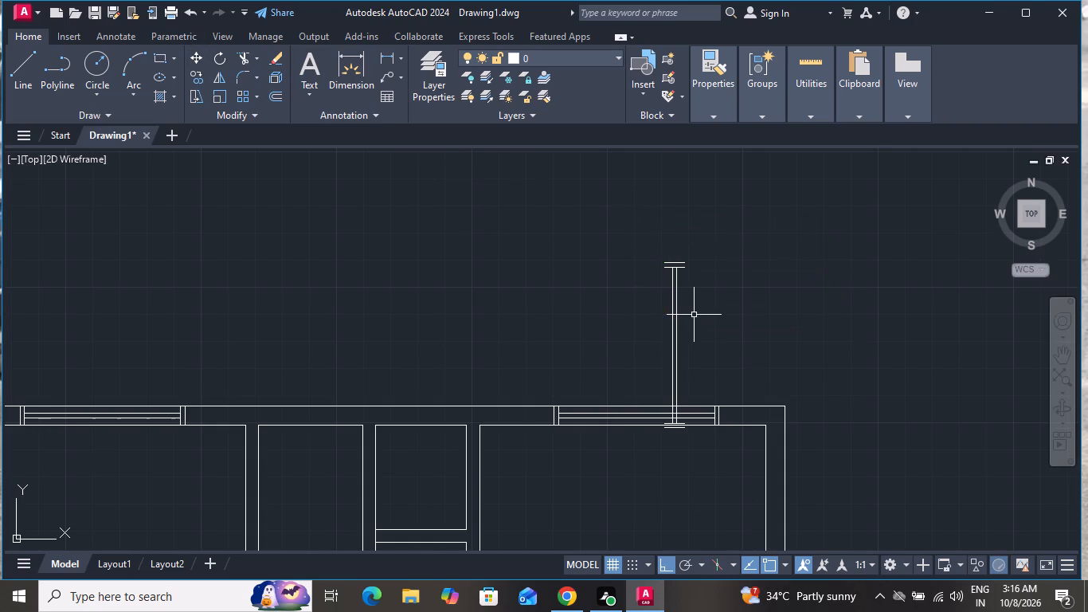
# Copy the whole vertical window from its upper-left corner into the upper-left room's left outer wall, with ortho off.
pyautogui.click(695, 257)
pyautogui.click(651, 322)
pyautogui.scroll(3, 675, 429)
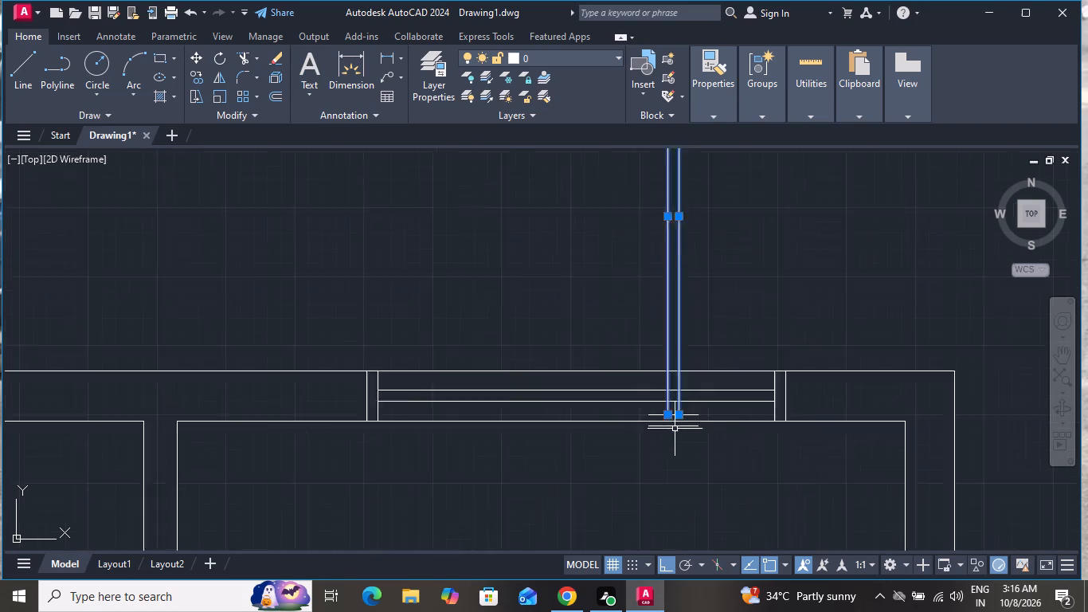
pyautogui.scroll(3, 675, 430)
pyautogui.click(721, 344)
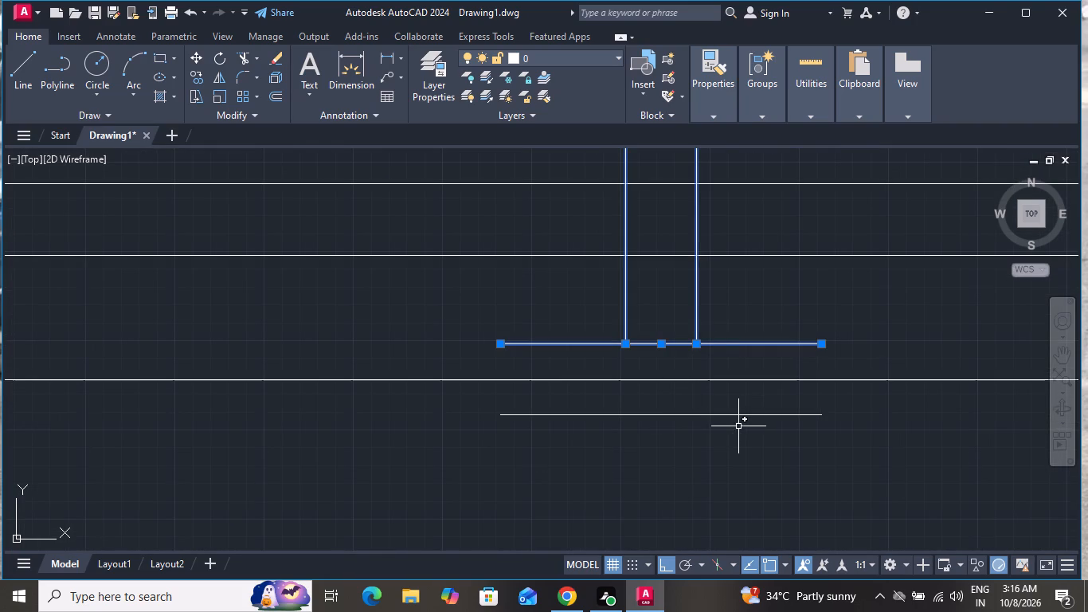
pyautogui.click(742, 416)
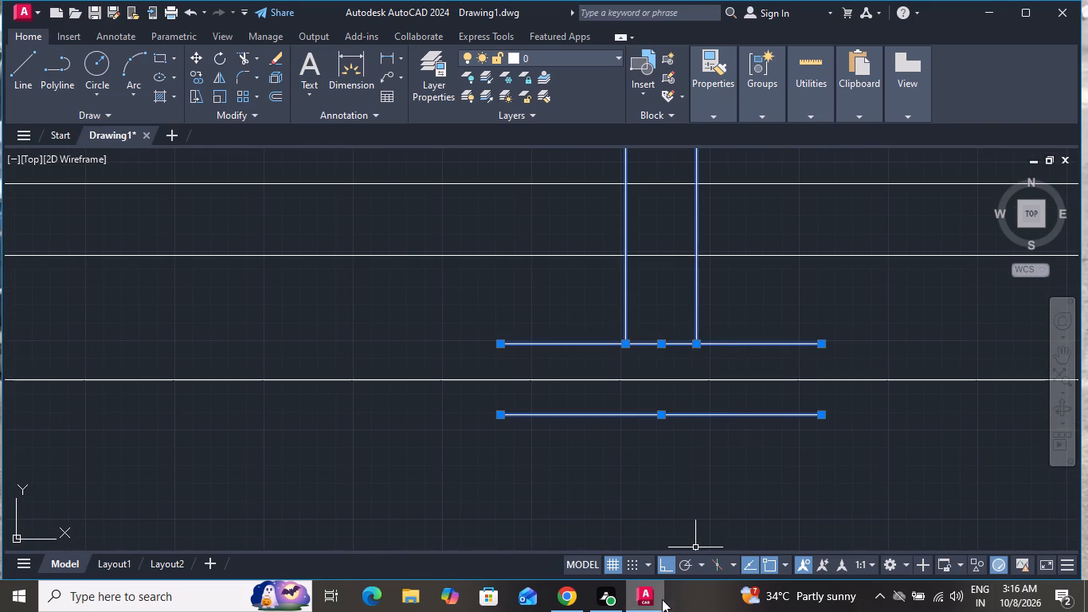
pyautogui.click(663, 554)
pyautogui.click(661, 566)
pyautogui.click(175, 72)
pyautogui.click(192, 77)
pyautogui.scroll(-3, 383, 502)
pyautogui.scroll(-3, 479, 410)
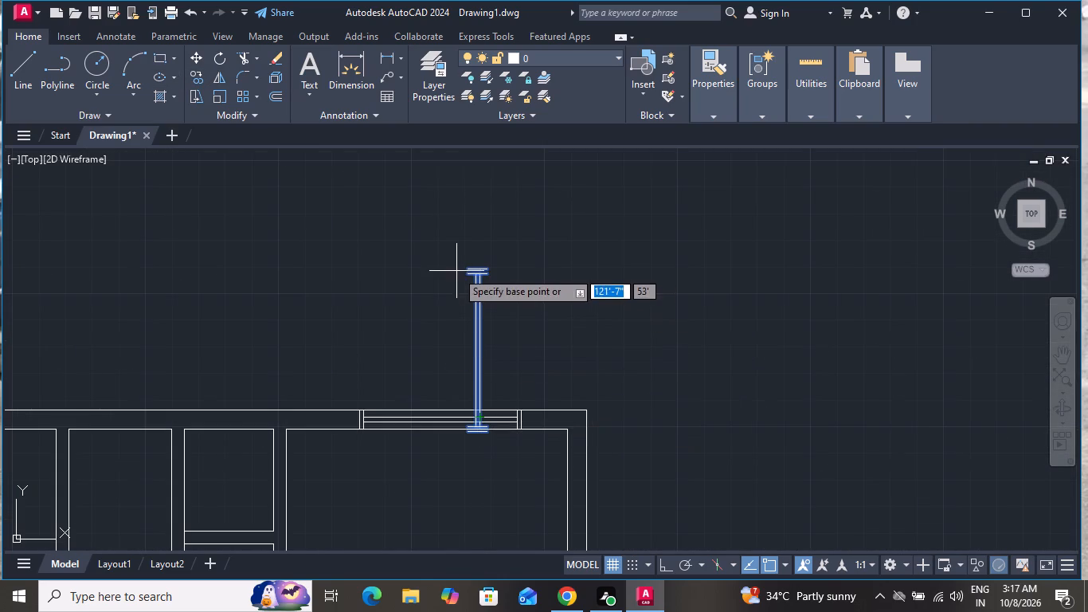
pyautogui.click(467, 268)
pyautogui.scroll(-3, 385, 320)
pyautogui.scroll(1, 401, 314)
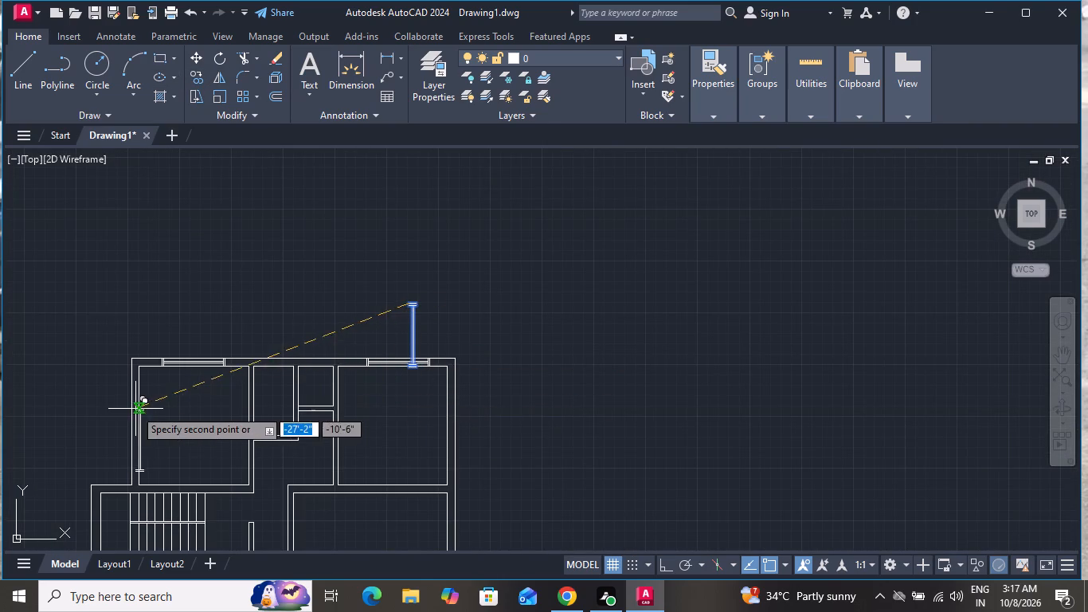
pyautogui.scroll(-1, 124, 411)
pyautogui.scroll(5, 124, 411)
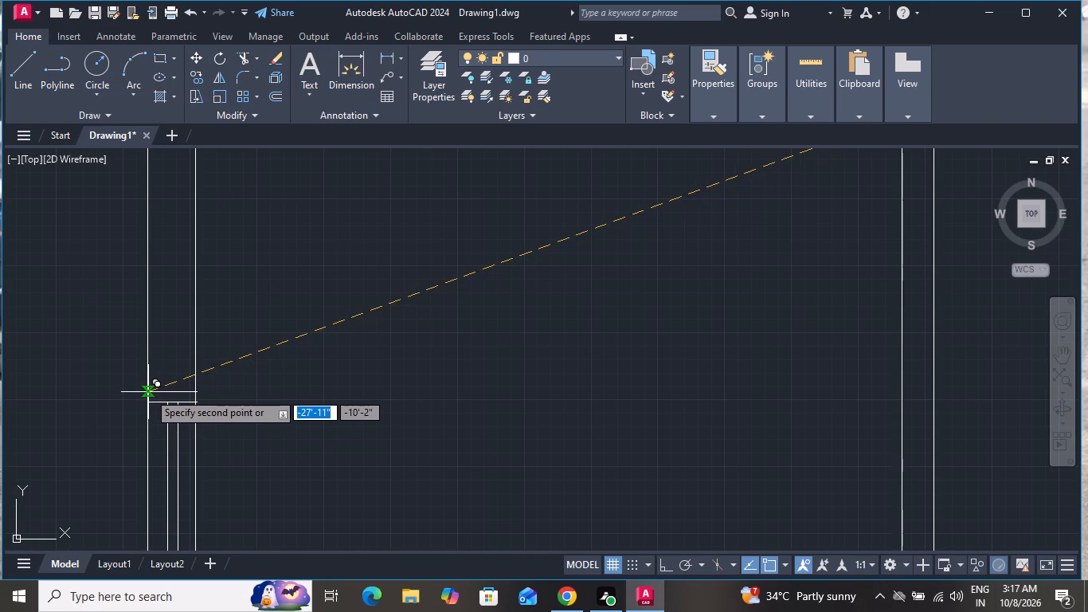
pyautogui.click(148, 392)
# Place vertical window copies in the lower-left room's left outer wall and the lower-right room's right outer wall.
pyautogui.scroll(-6, 304, 304)
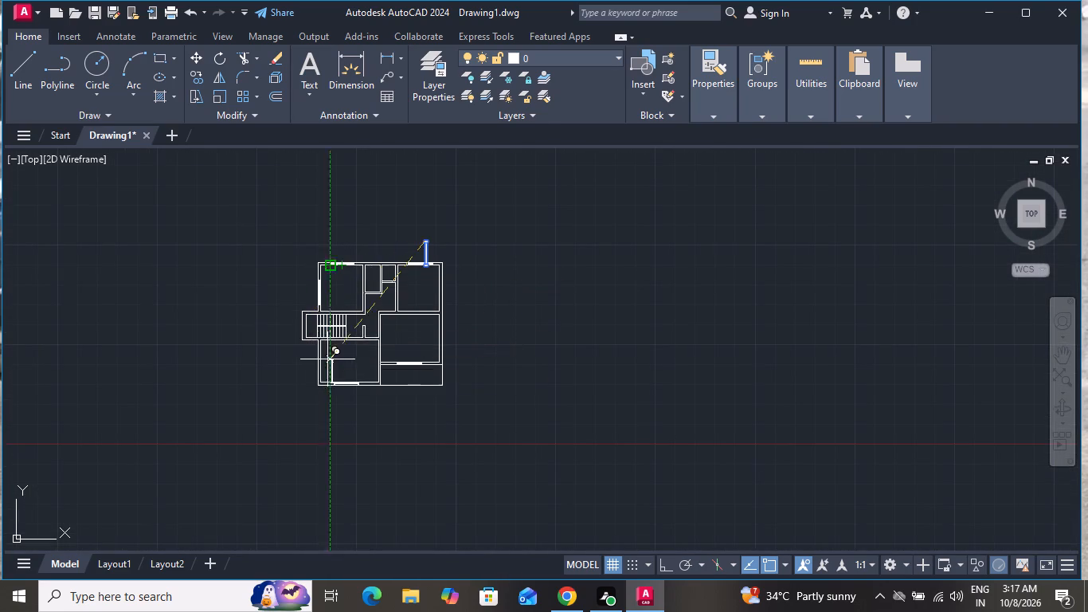
pyautogui.scroll(4, 331, 359)
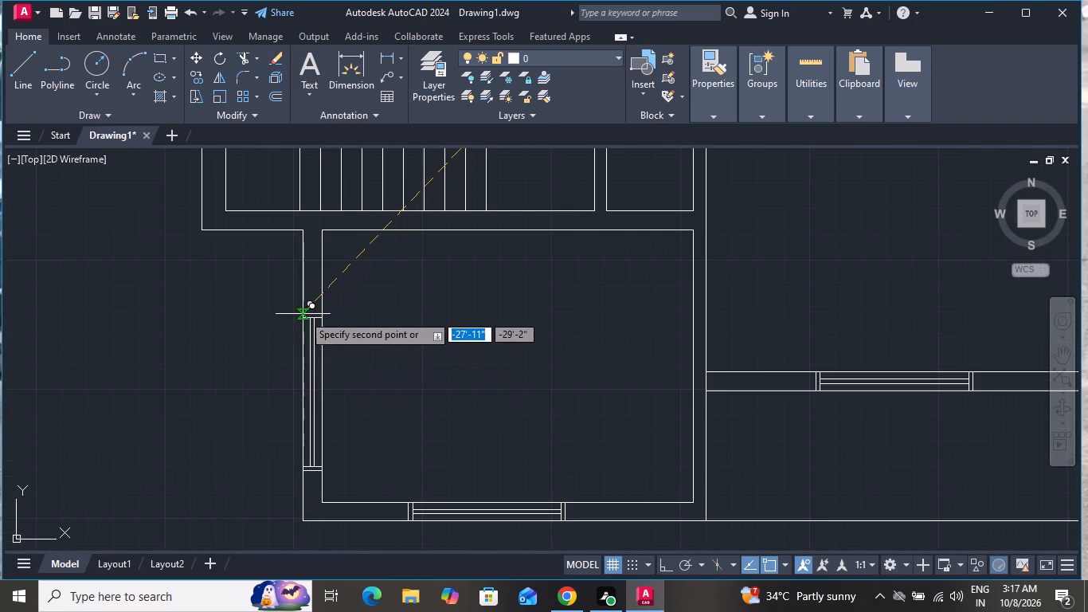
pyautogui.click(303, 305)
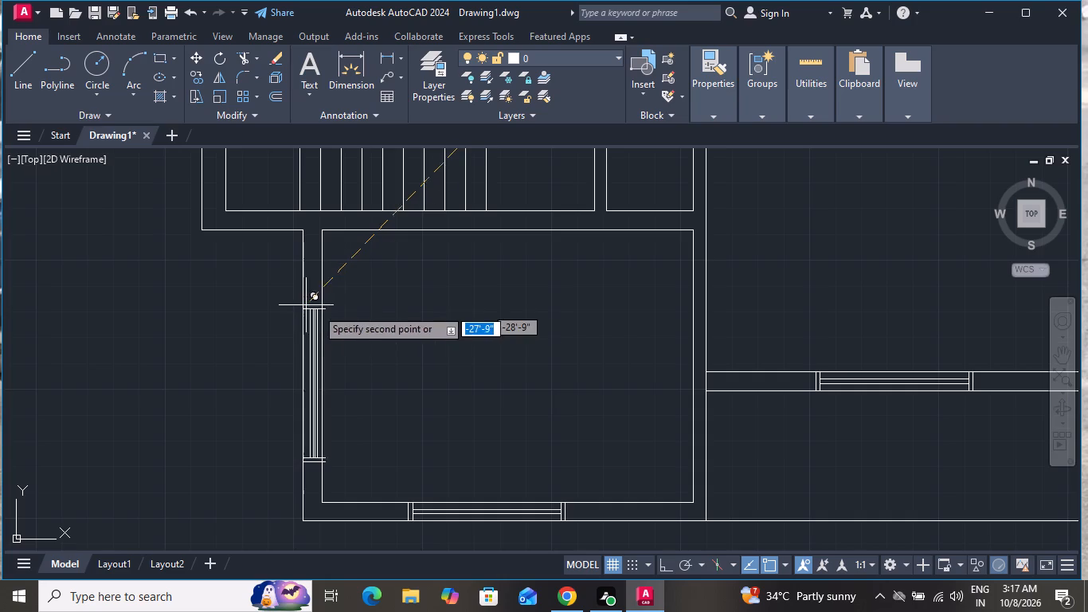
pyautogui.scroll(-2, 408, 330)
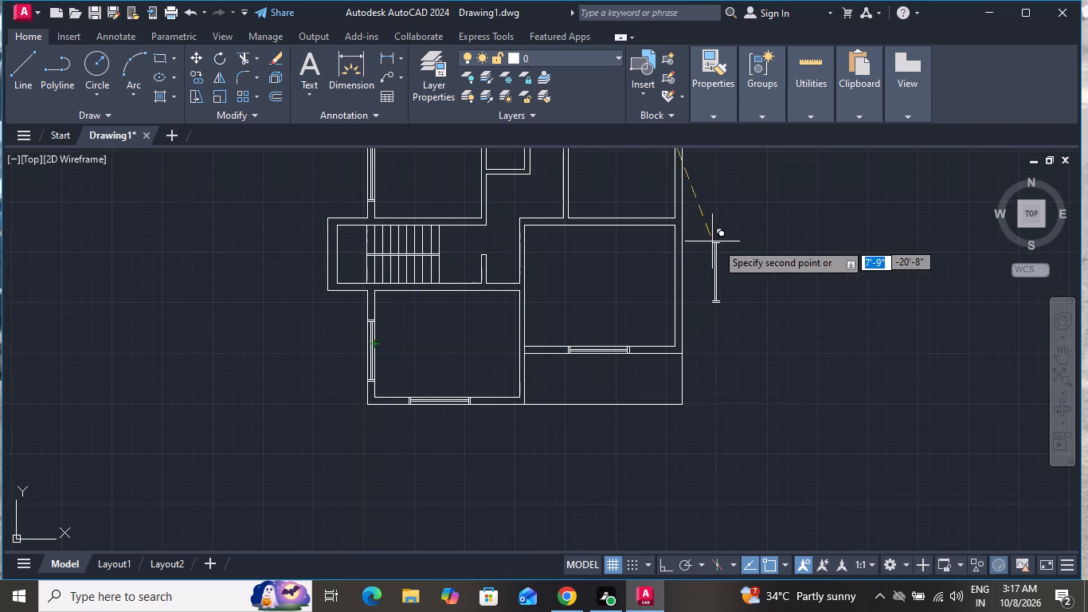
pyautogui.scroll(2, 730, 251)
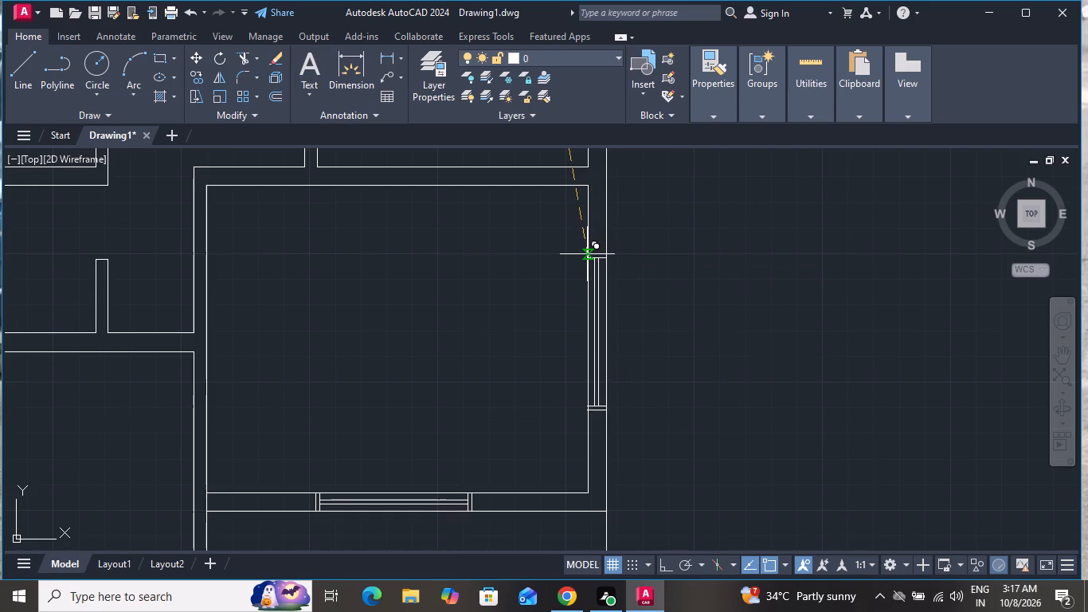
pyautogui.click(588, 253)
# Place one more vertical window copy in the upper-right room's right outer wall and finish copying.
pyautogui.scroll(-4, 635, 343)
pyautogui.scroll(-1, 609, 275)
pyautogui.scroll(6, 609, 275)
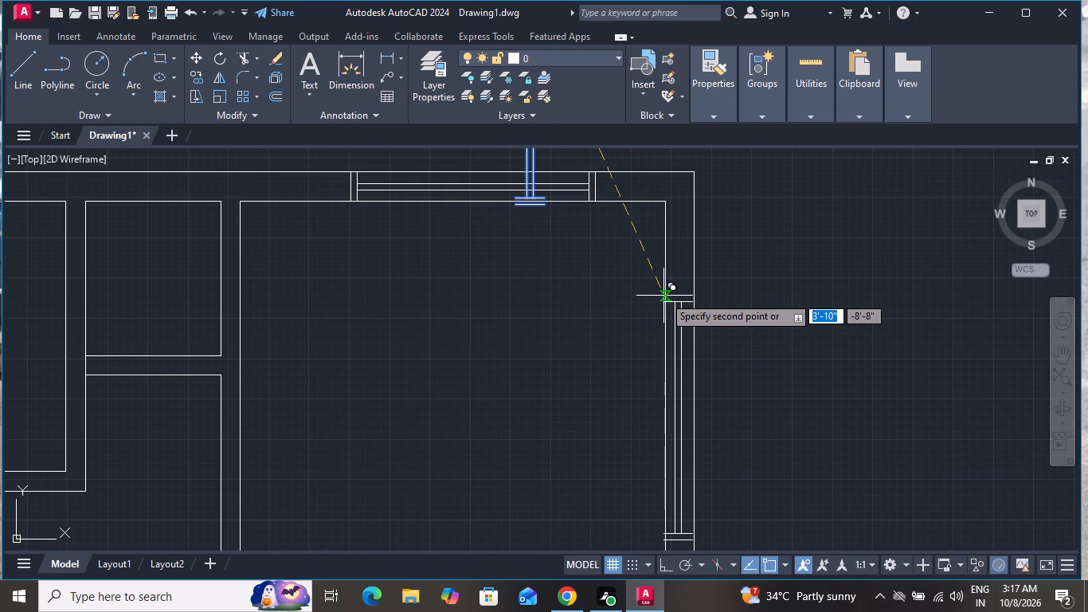
pyautogui.click(666, 293)
pyautogui.scroll(-2, 701, 215)
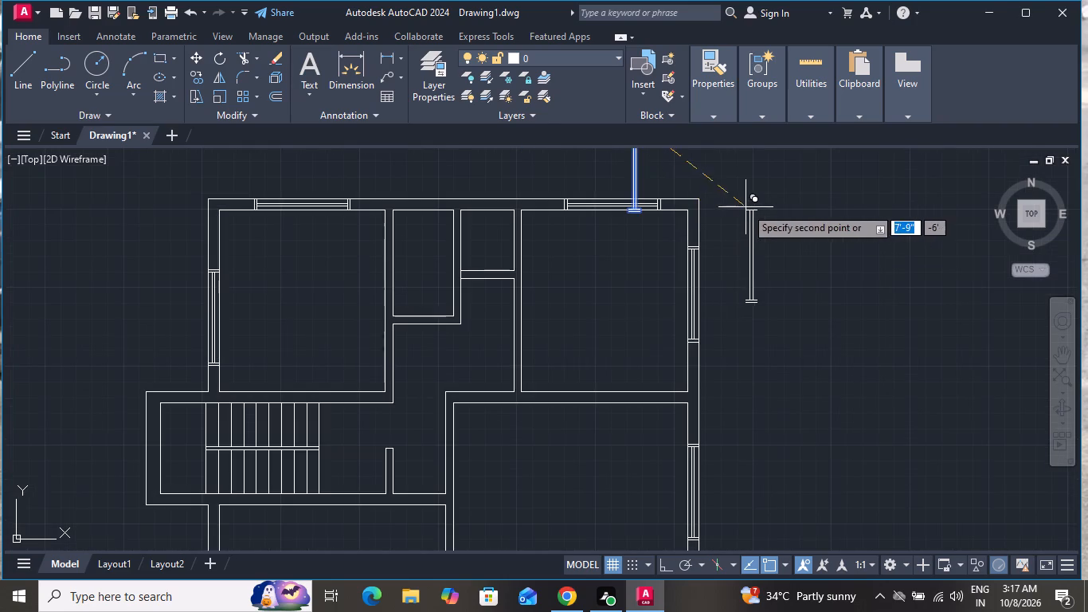
pyautogui.scroll(-2, 765, 241)
pyautogui.rightClick(779, 248)
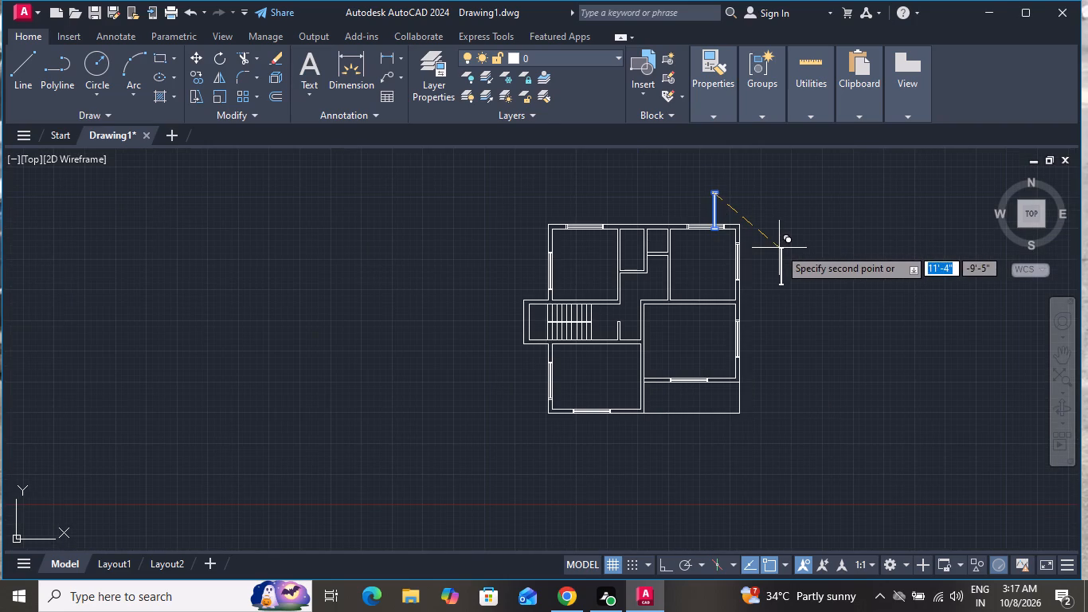
pyautogui.click(806, 272)
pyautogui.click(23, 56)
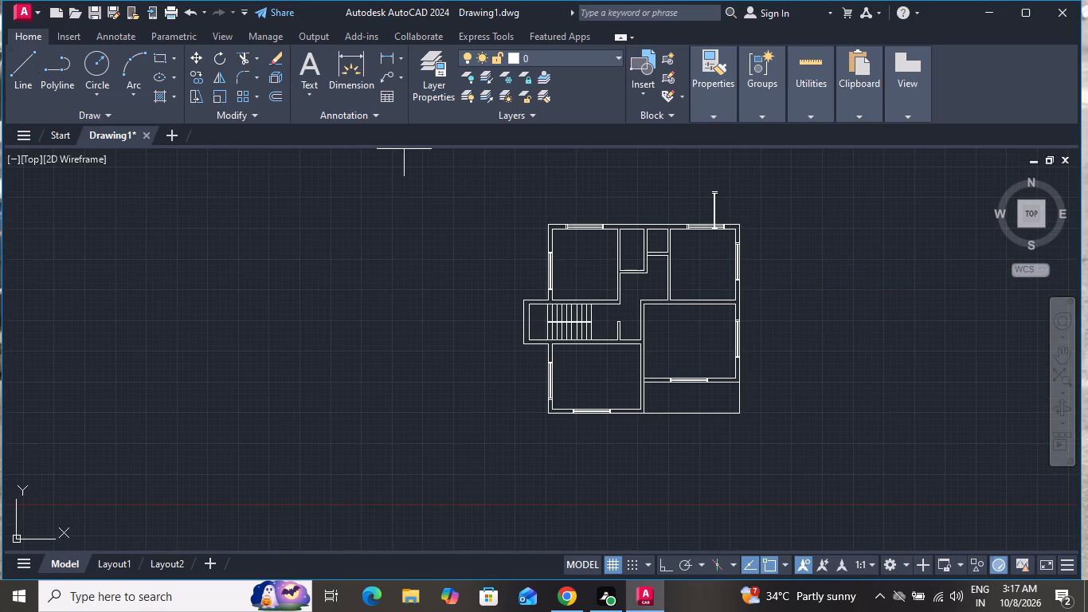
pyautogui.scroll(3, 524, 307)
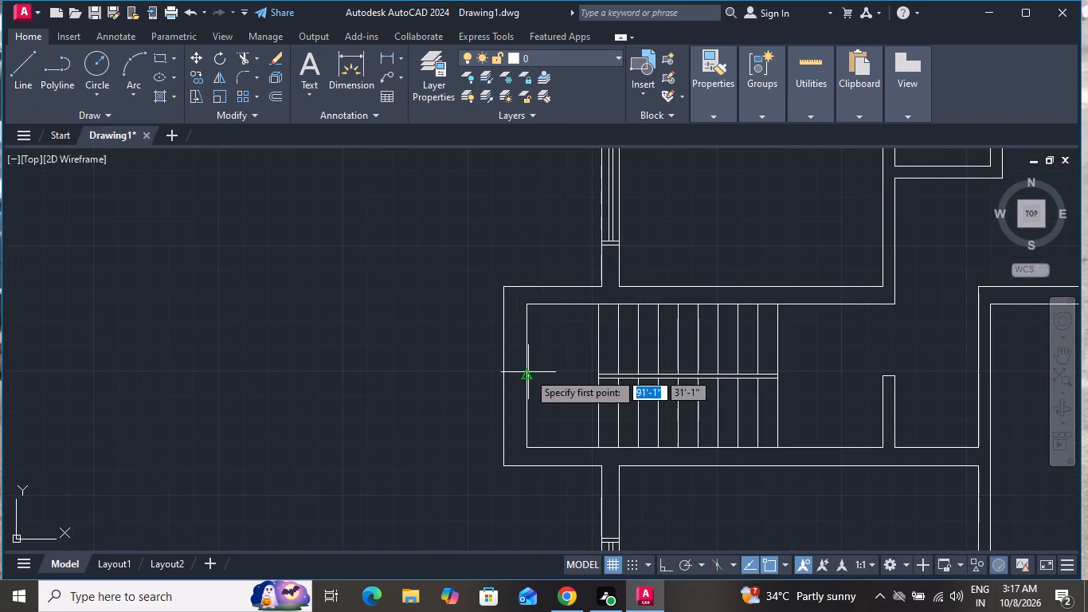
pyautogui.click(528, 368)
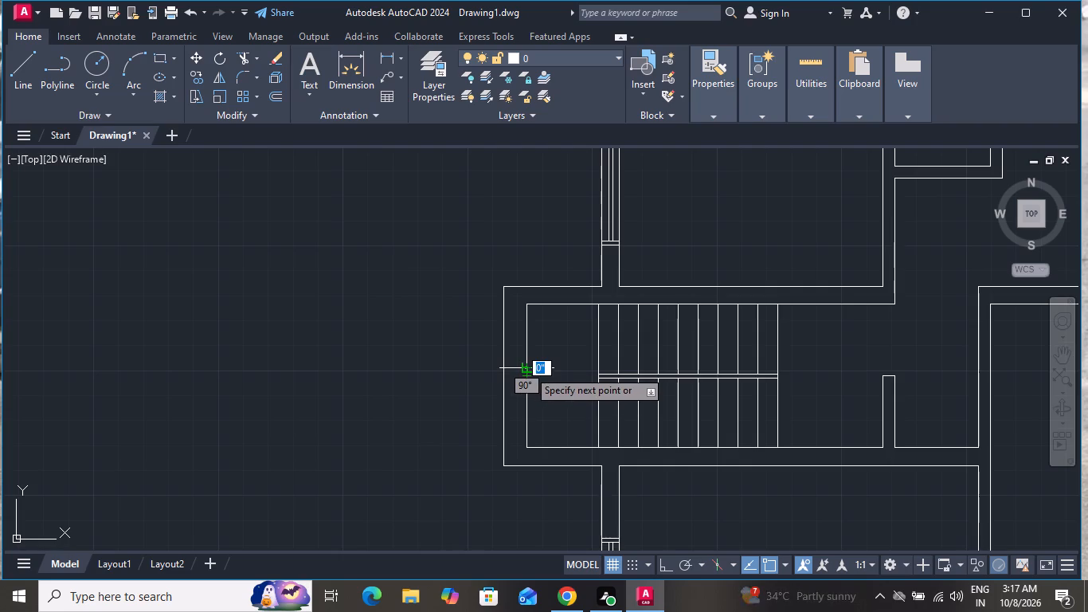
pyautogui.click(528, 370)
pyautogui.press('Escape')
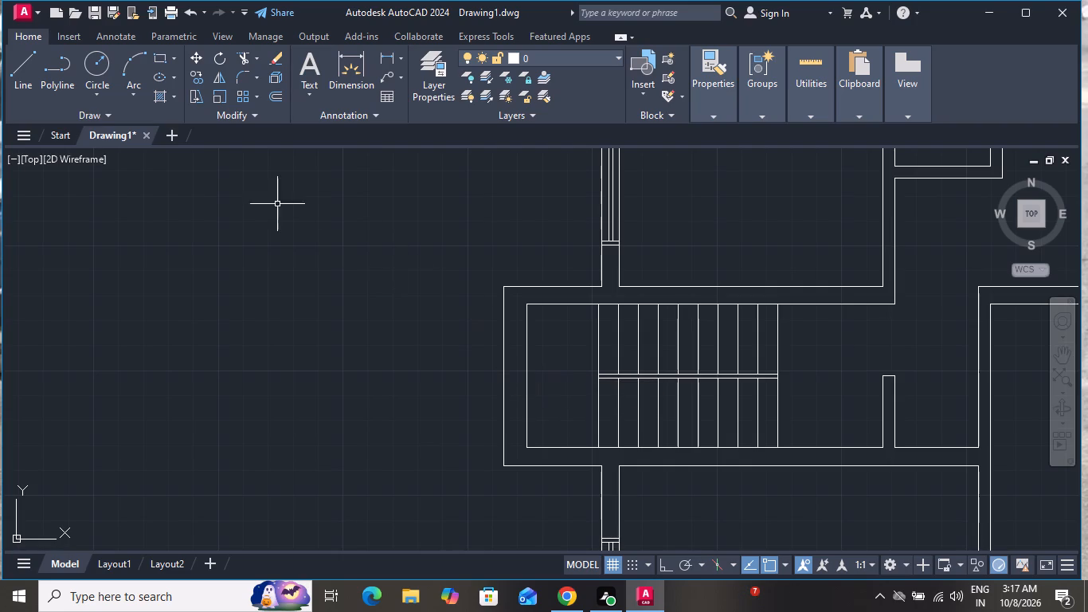
# Draw a horizontal line across the staircase's left outer wall, starting at the midpoint of its inner face.
pyautogui.click(21, 58)
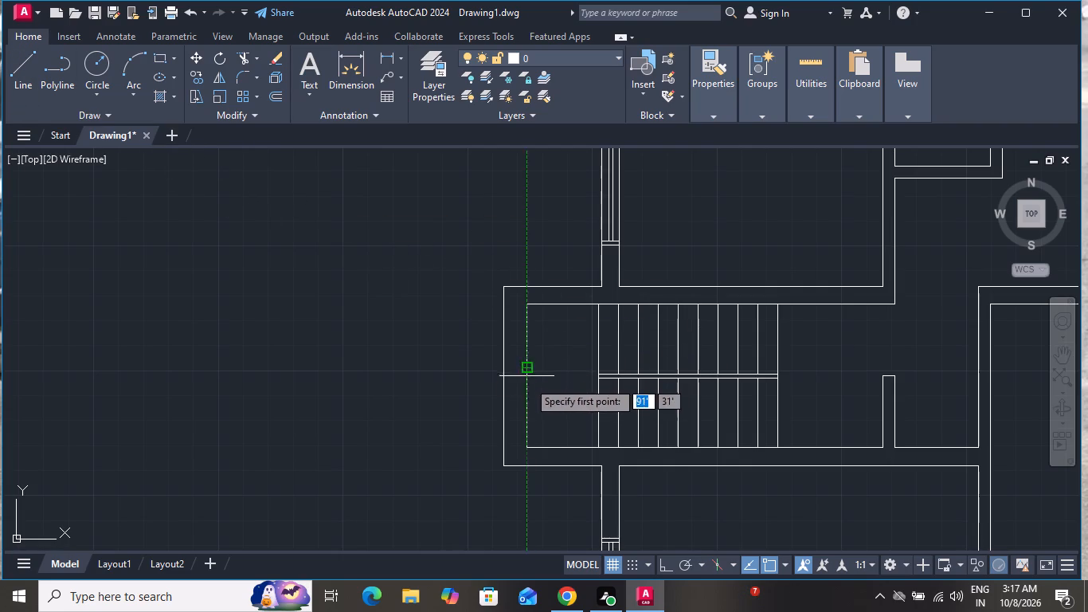
pyautogui.click(528, 376)
pyautogui.click(499, 379)
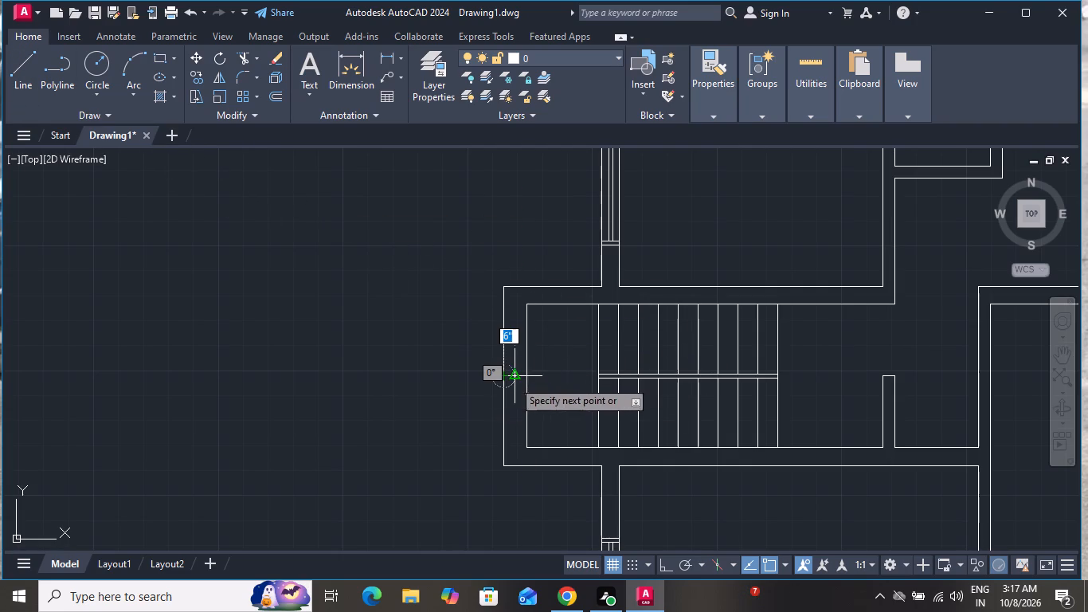
pyautogui.rightClick(514, 380)
pyautogui.click(565, 414)
# Offset the line across the staircase's left wall by 2' both upward and downward.
pyautogui.write('O')
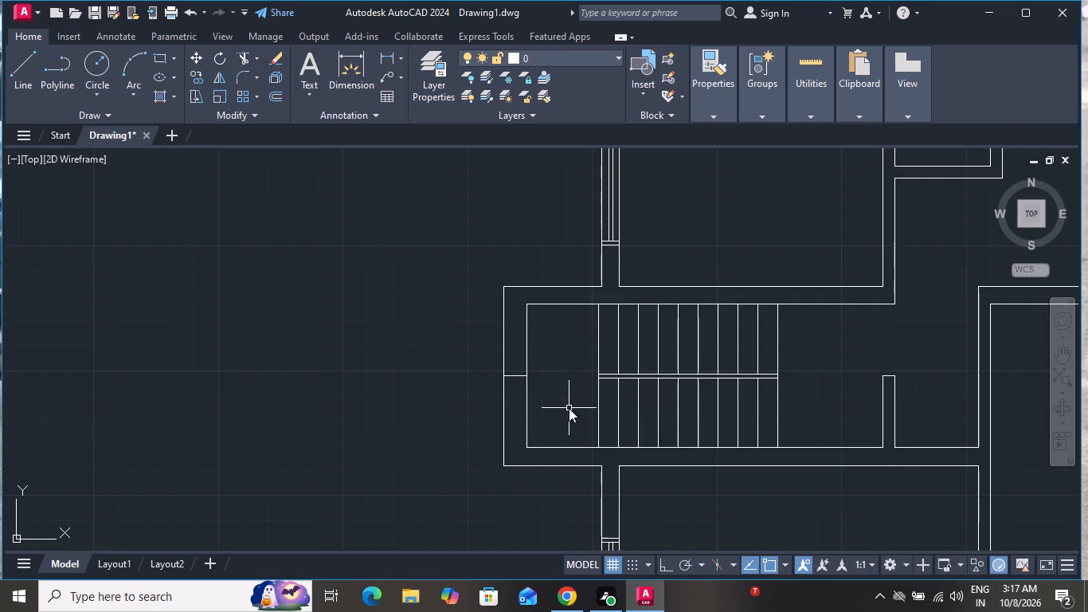
pyautogui.press('space')
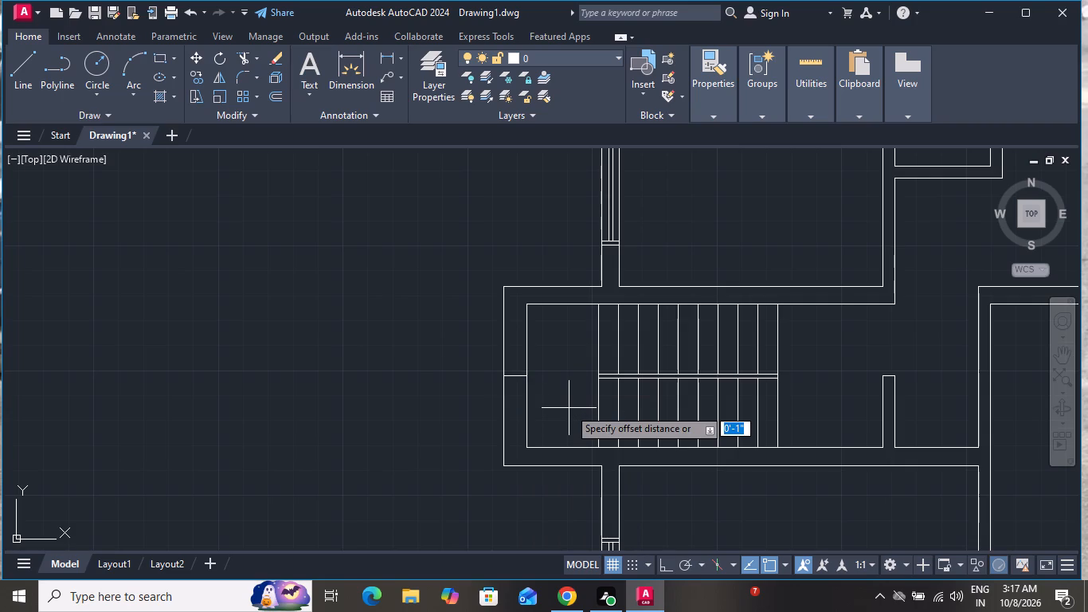
pyautogui.write("2'")
pyautogui.press('Return')
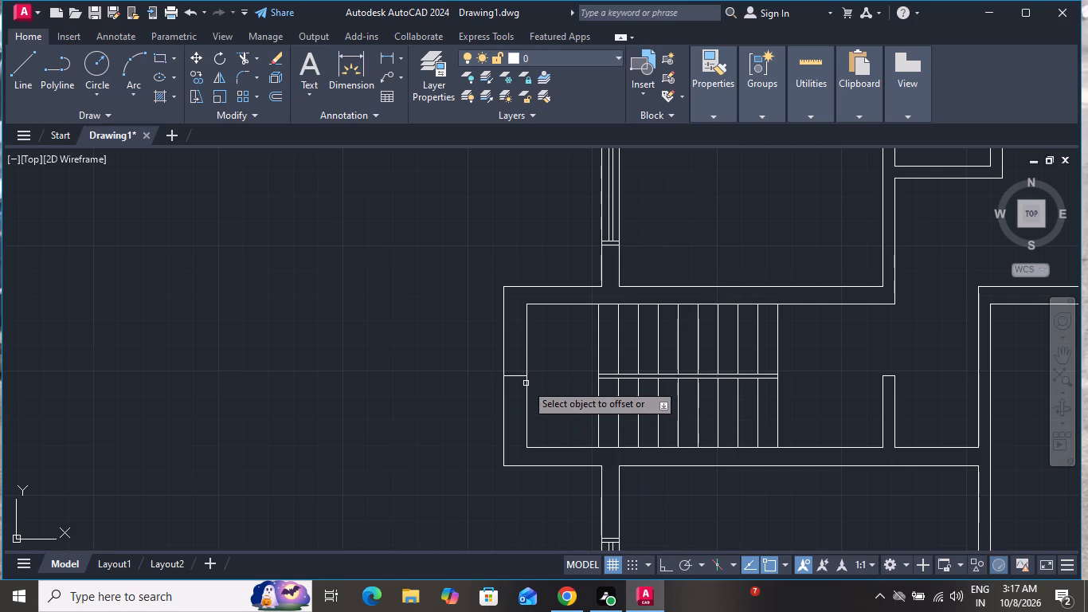
pyautogui.click(519, 376)
pyautogui.click(519, 320)
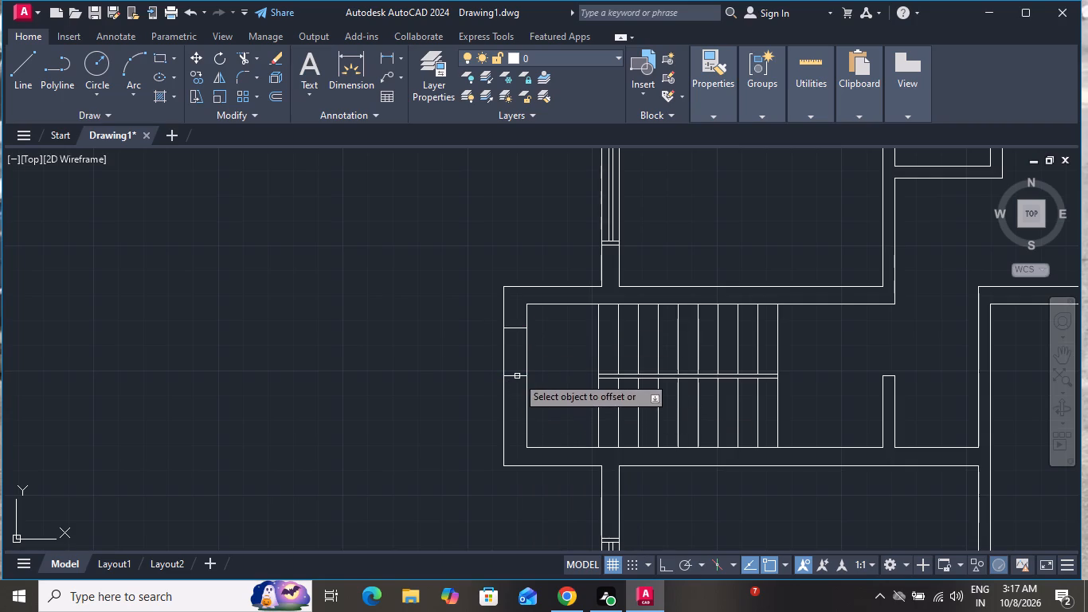
pyautogui.click(517, 375)
pyautogui.click(516, 427)
pyautogui.press('Escape')
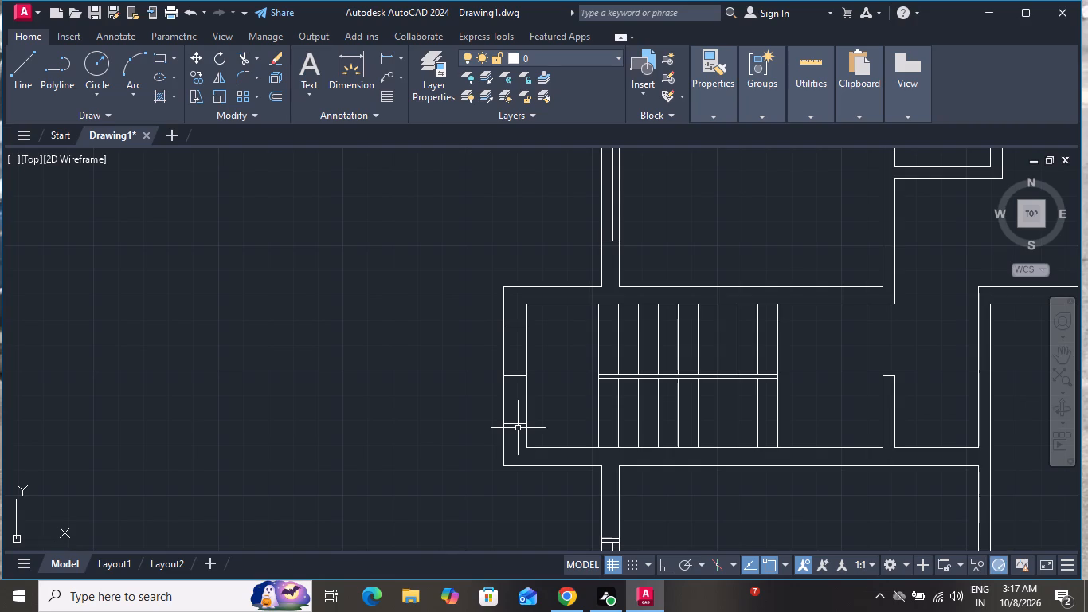
# Offset the upper and lower window lines in the staircase's left wall outward by 2" to form the window jambs.
pyautogui.press('o')
pyautogui.press('space')
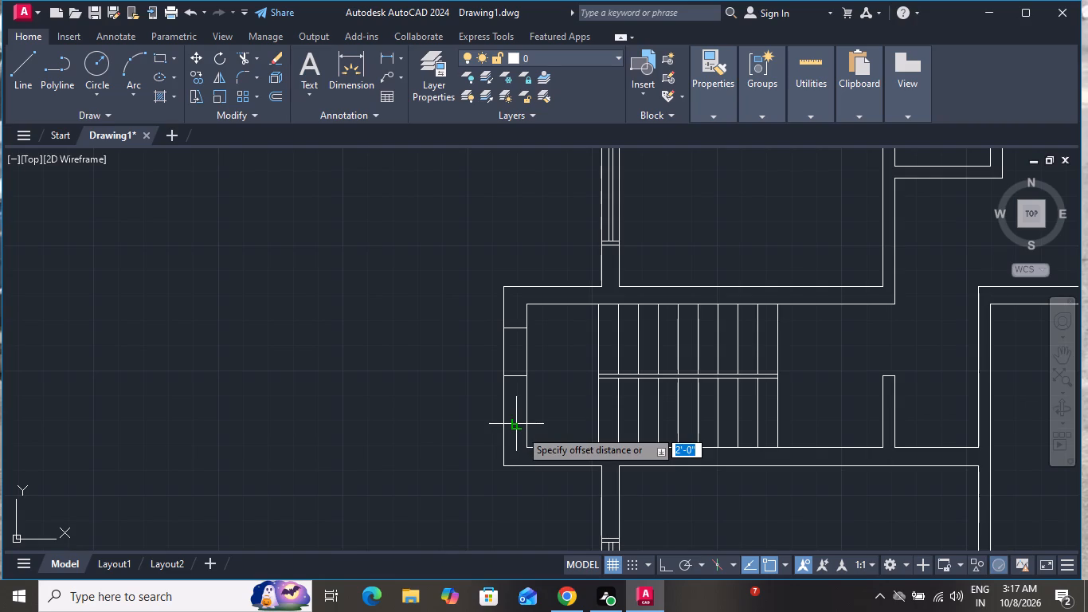
pyautogui.write('2')
pyautogui.hotkey('shift', '"')
pyautogui.press('Return')
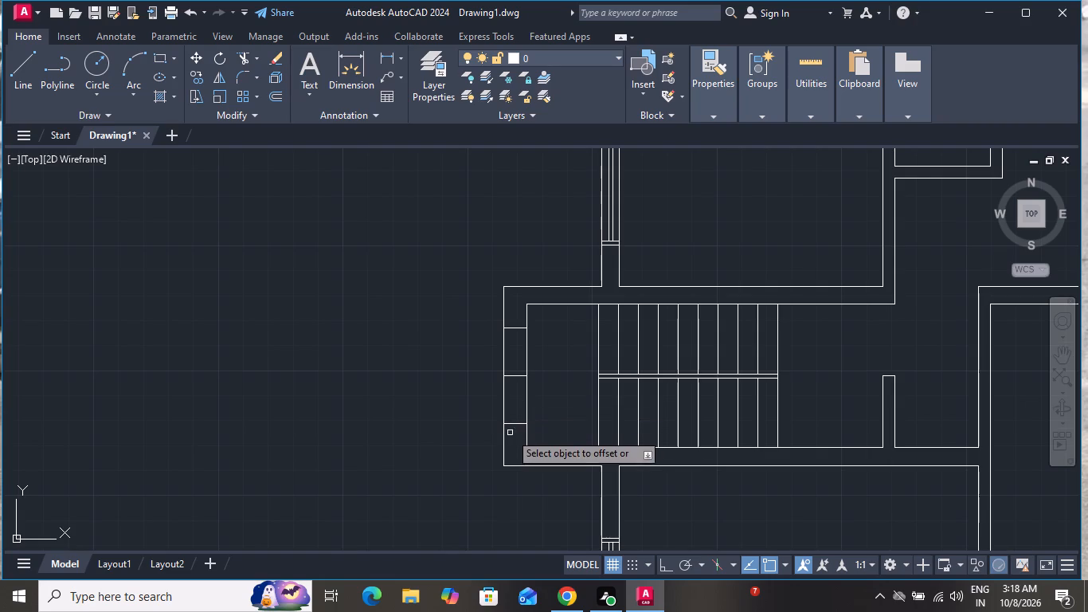
pyautogui.click(519, 426)
pyautogui.click(517, 437)
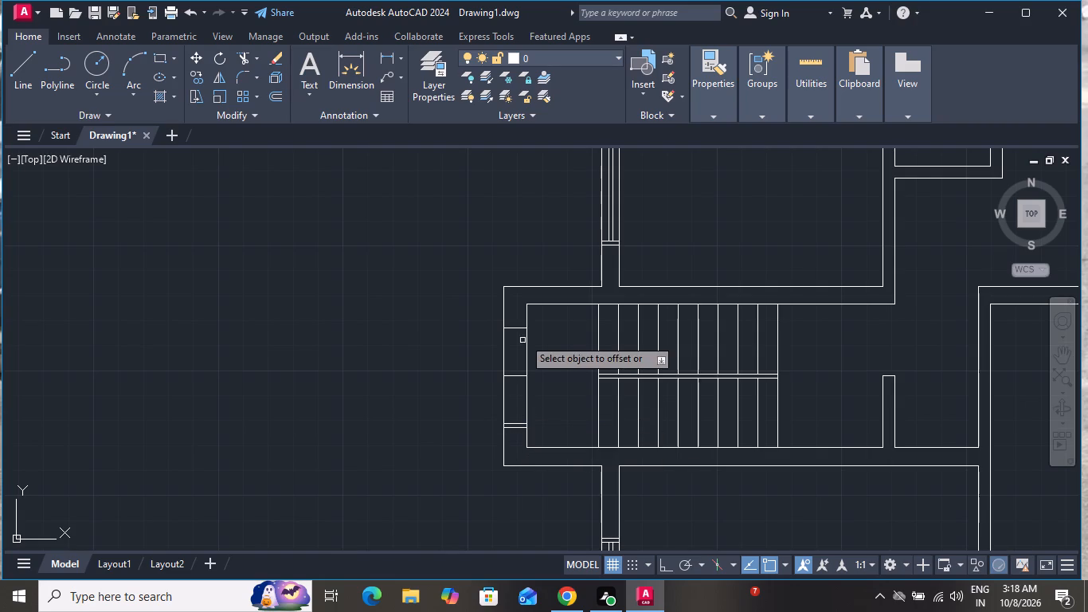
pyautogui.click(521, 328)
pyautogui.click(514, 304)
pyautogui.rightClick(561, 348)
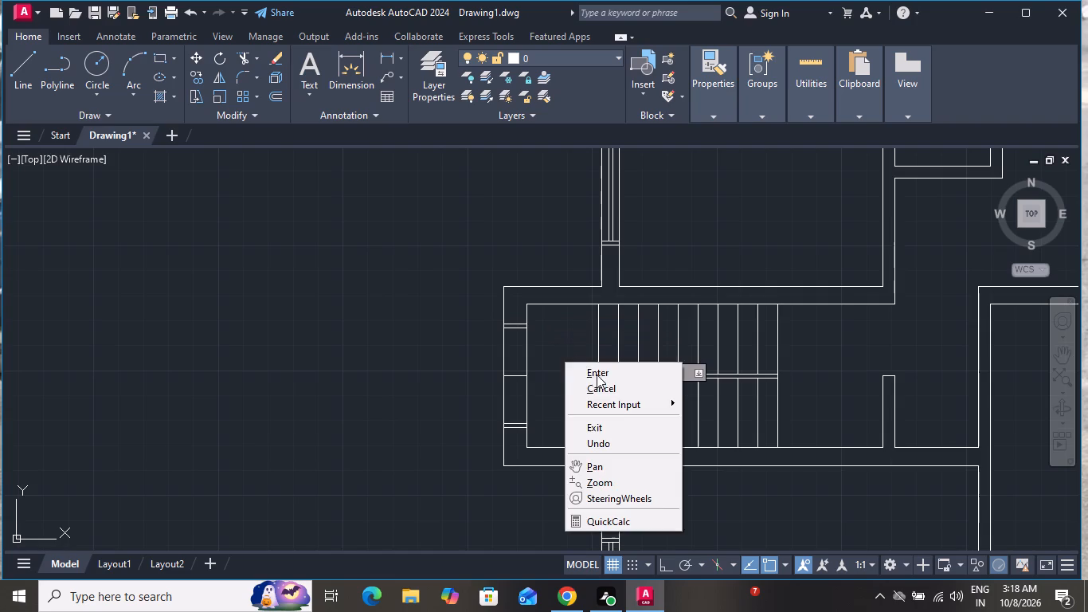
pyautogui.click(603, 386)
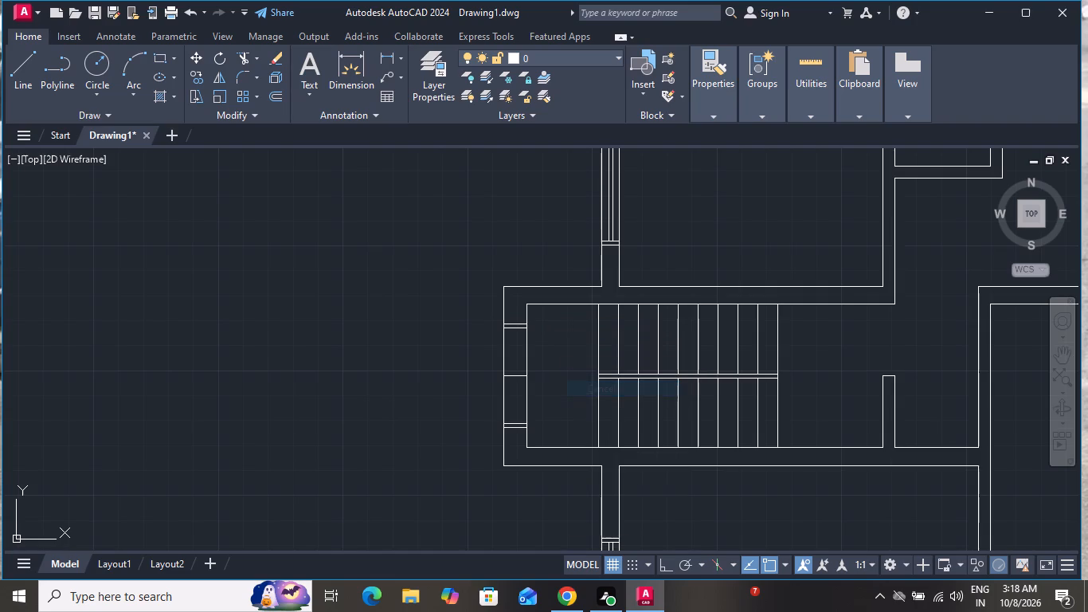
# Draw a vertical line between the midpoints of the inner jamb lines of the staircase window.
pyautogui.click(18, 80)
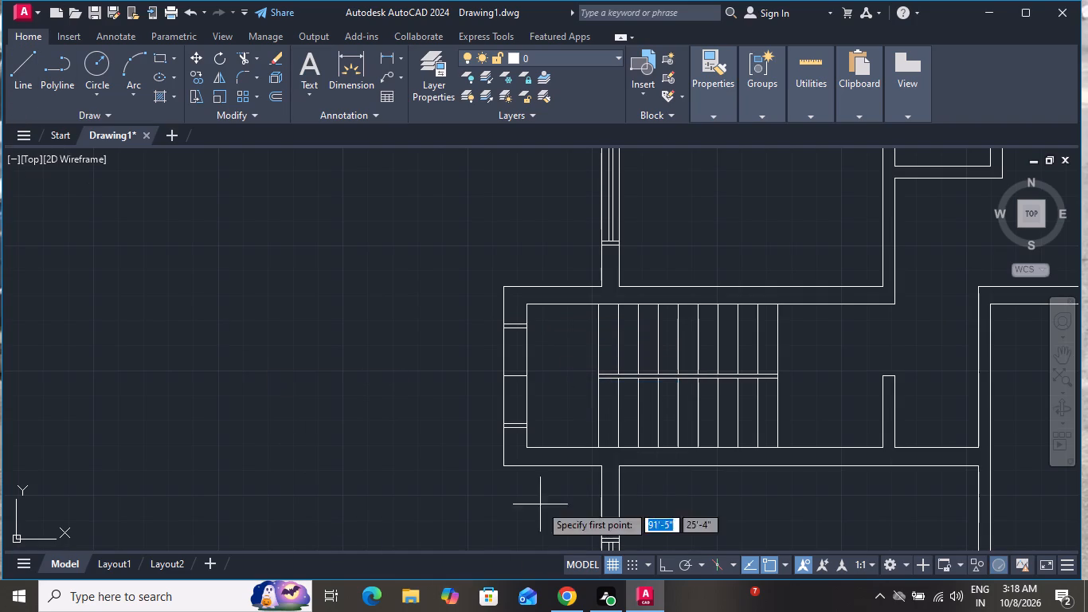
pyautogui.scroll(2, 522, 429)
pyautogui.click(500, 413)
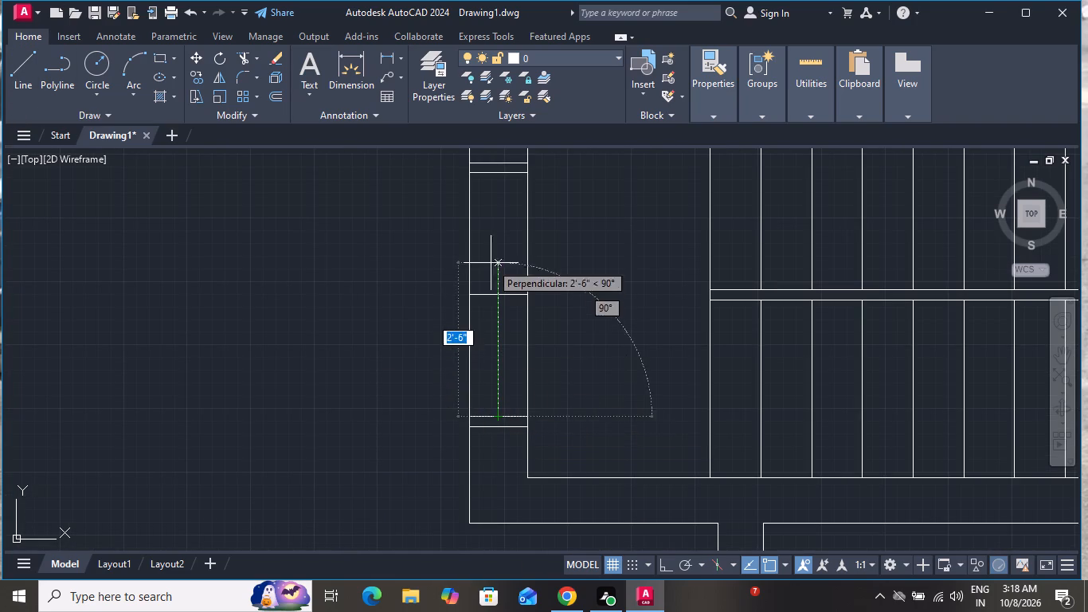
pyautogui.click(496, 175)
pyautogui.scroll(1, 496, 175)
pyautogui.rightClick(496, 175)
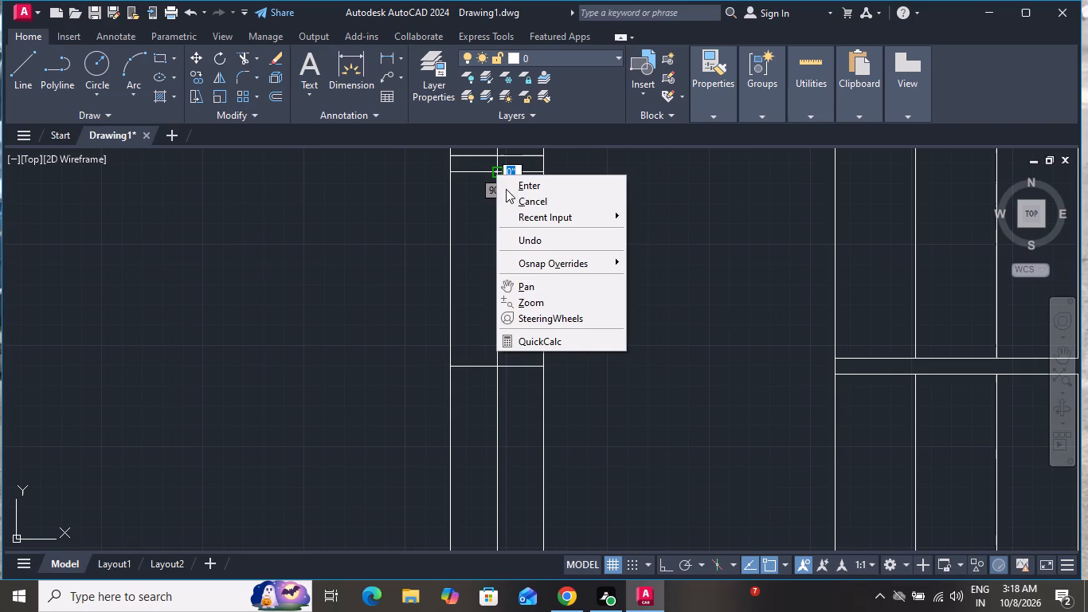
pyautogui.click(523, 210)
pyautogui.click(528, 203)
# Offset the staircase window's vertical centre line by 1" to both sides.
pyautogui.press('o')
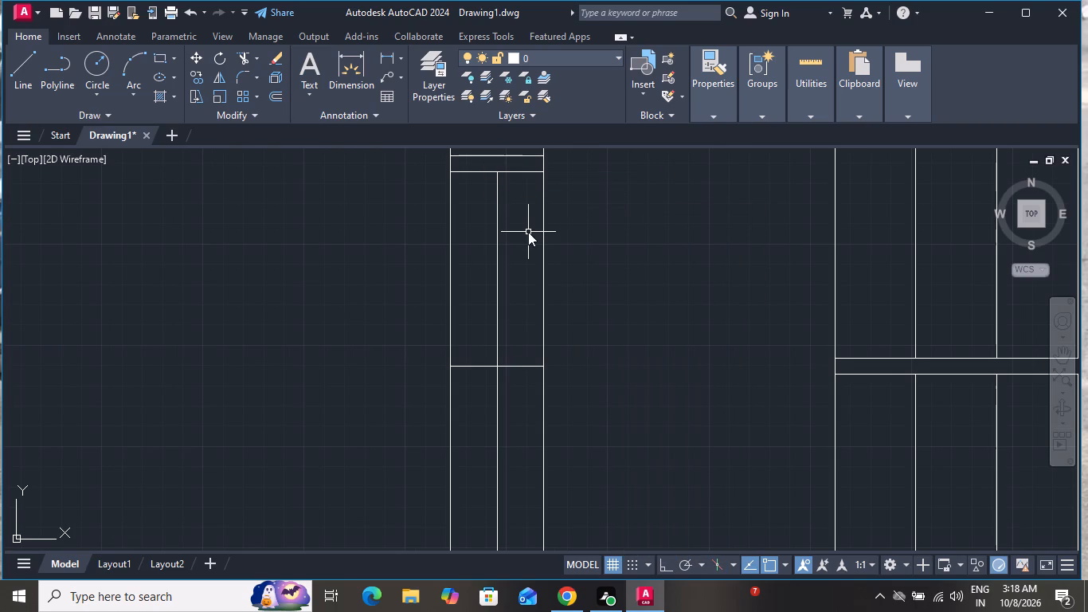
pyautogui.press('space')
pyautogui.press('1')
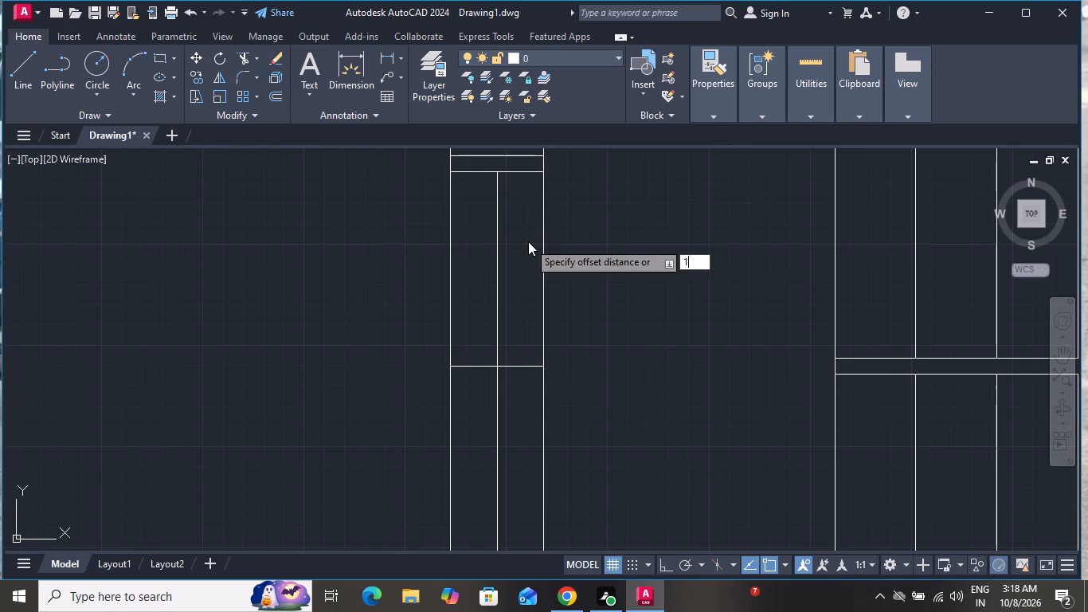
pyautogui.hotkey('shift', '"')
pyautogui.press('Return')
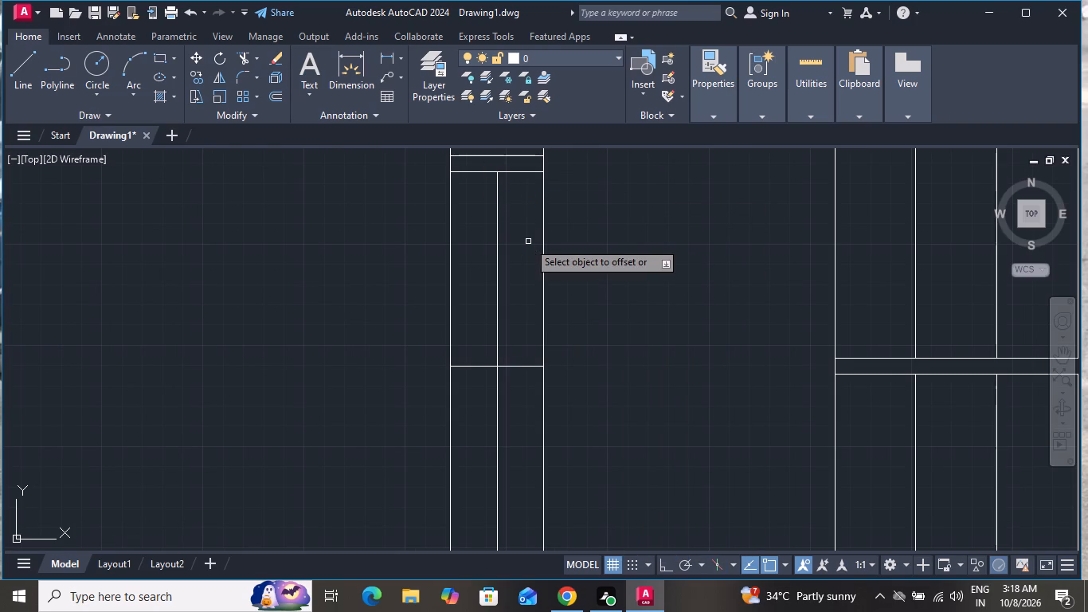
pyautogui.click(498, 316)
pyautogui.click(510, 312)
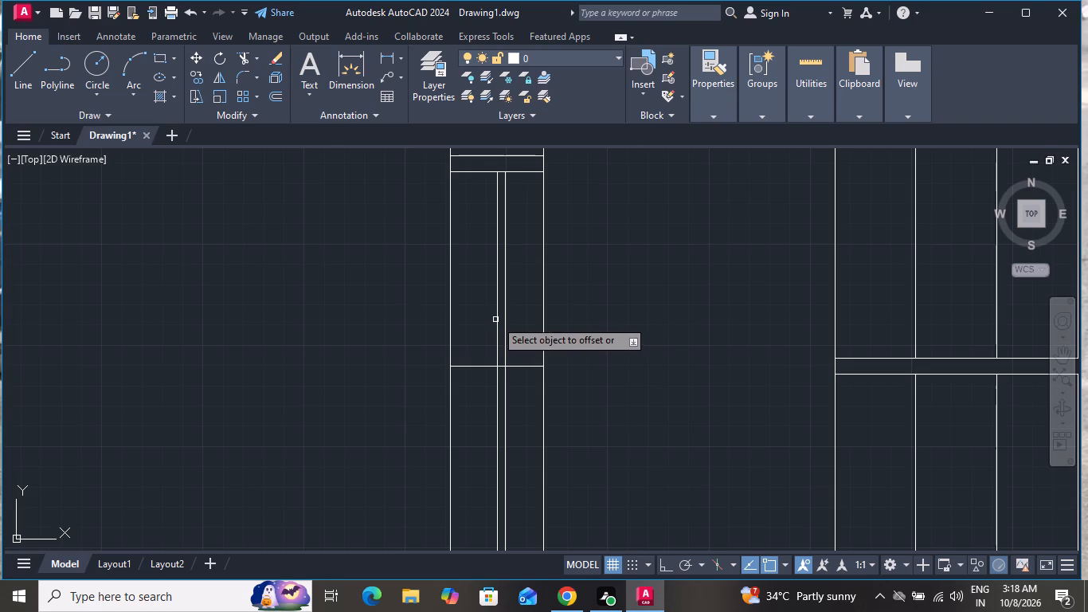
pyautogui.doubleClick(495, 320)
pyautogui.rightClick(491, 305)
pyautogui.click(510, 327)
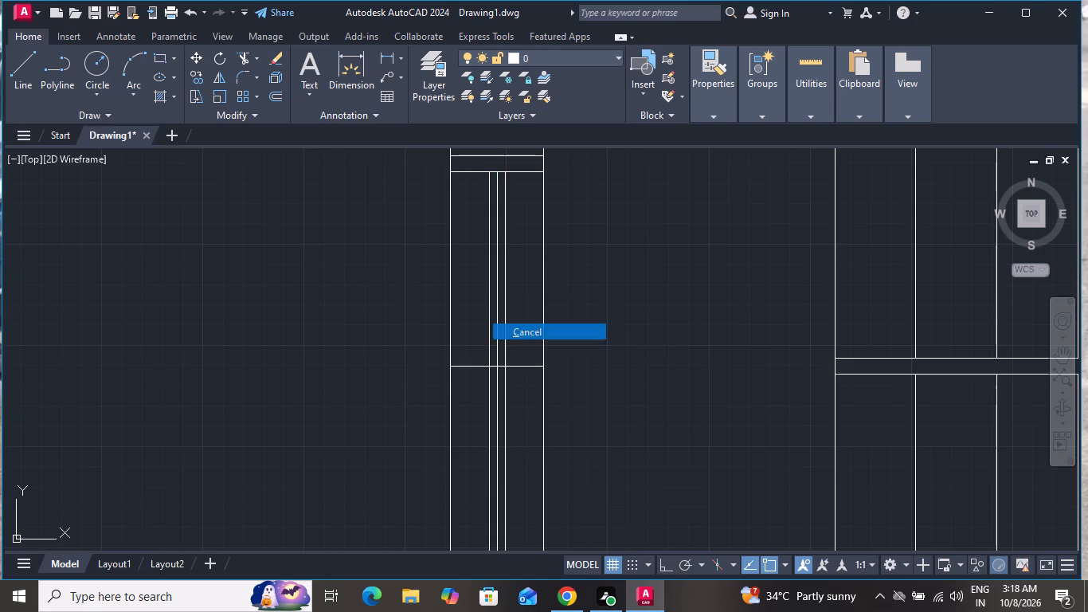
# Delete the vertical centre line and the horizontal midpoint line of the staircase window.
pyautogui.click(496, 331)
pyautogui.press('Delete')
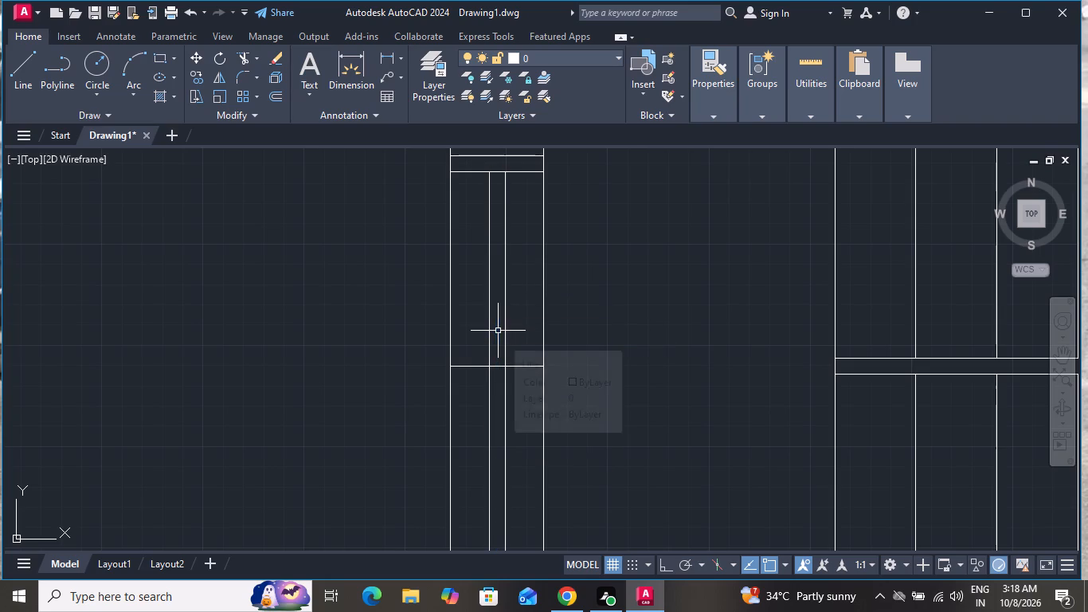
pyautogui.click(497, 367)
pyautogui.press('Delete')
# Draw a vertical line across the top outer wall at the midpoint of the small upper room beside the upper-right room.
pyautogui.scroll(-3, 638, 335)
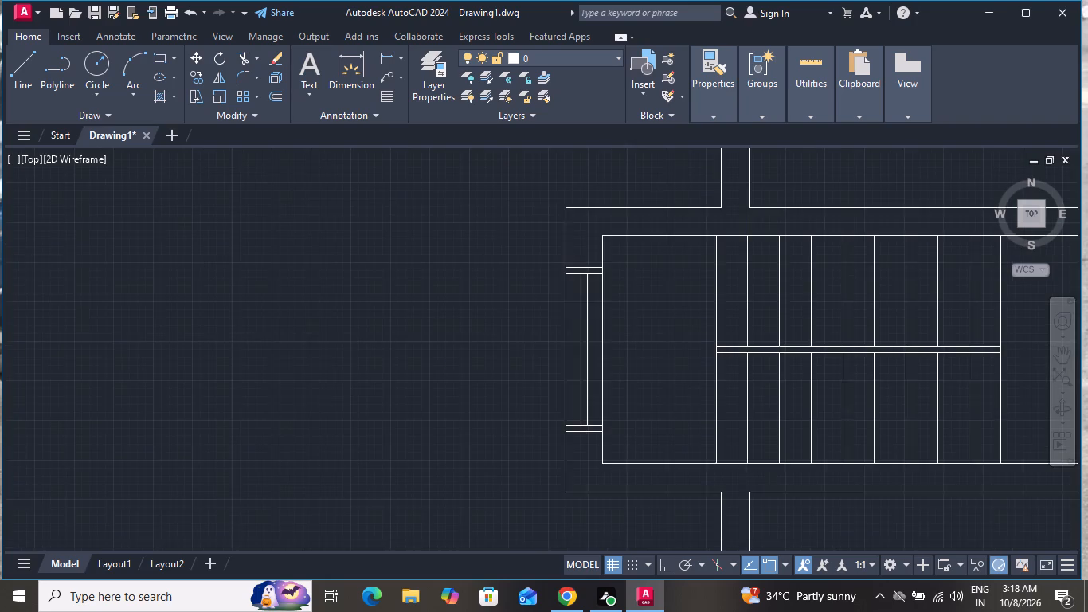
pyautogui.scroll(-2, 641, 343)
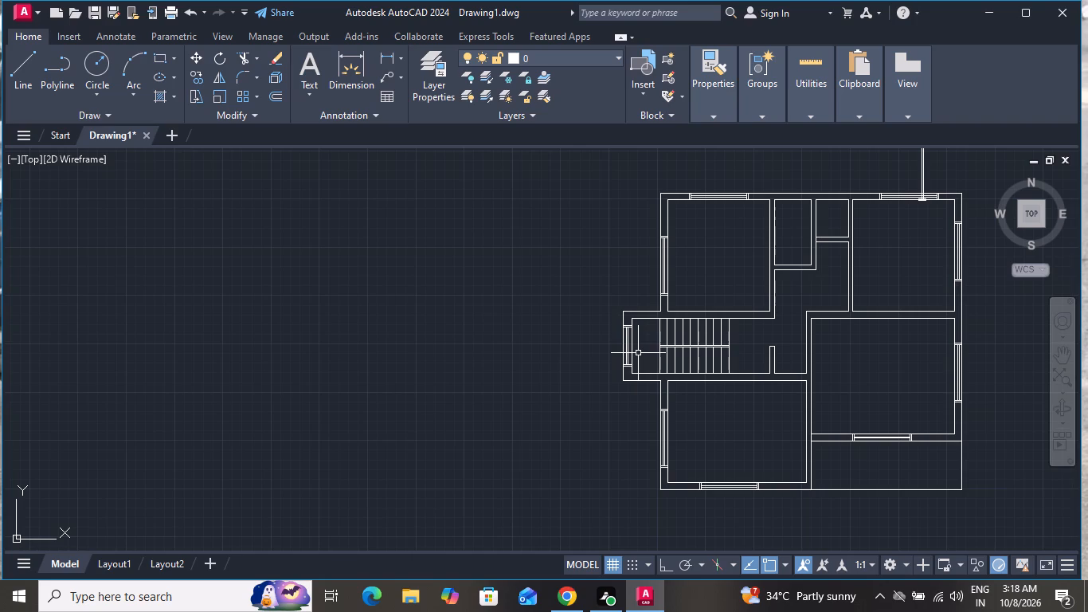
pyautogui.click(22, 72)
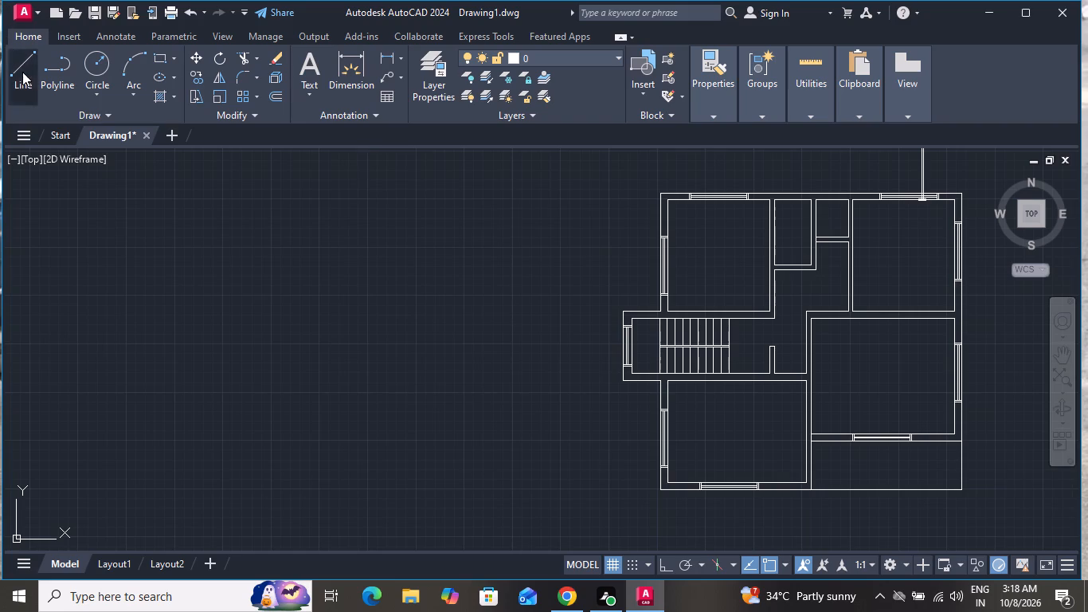
pyautogui.scroll(3, 832, 193)
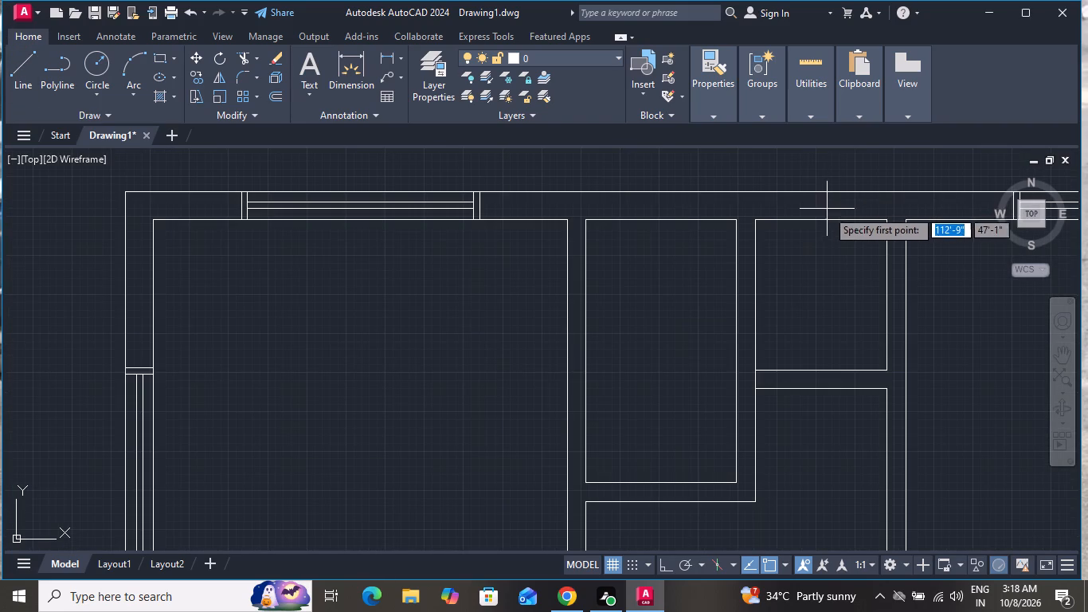
pyautogui.click(824, 219)
pyautogui.click(822, 193)
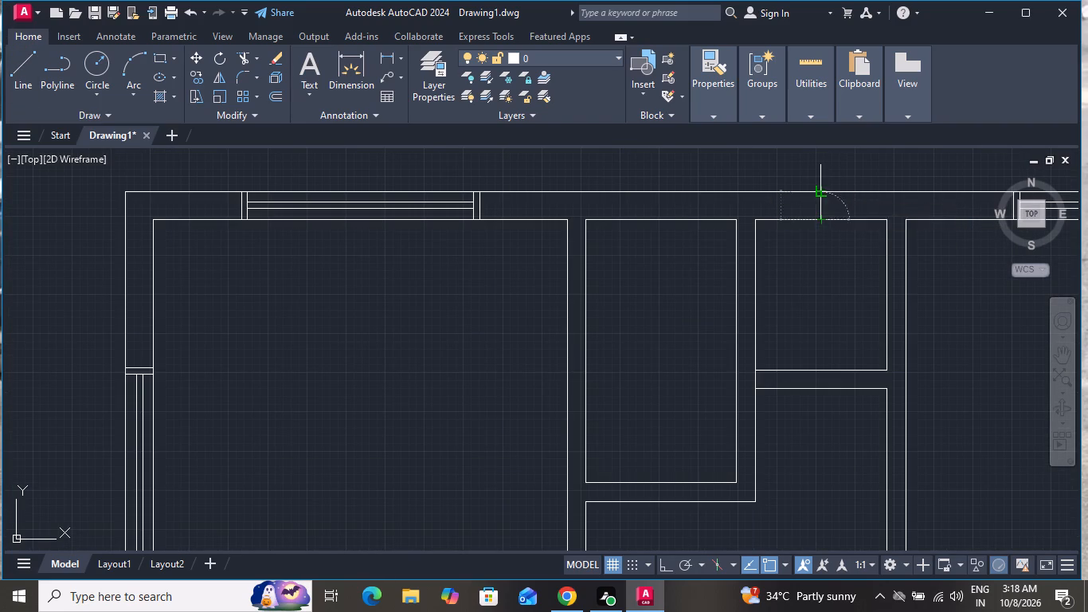
pyautogui.rightClick(822, 193)
pyautogui.click(843, 226)
# Offset the vertical line across the small upper room's top wall by 1' to both sides.
pyautogui.press('o')
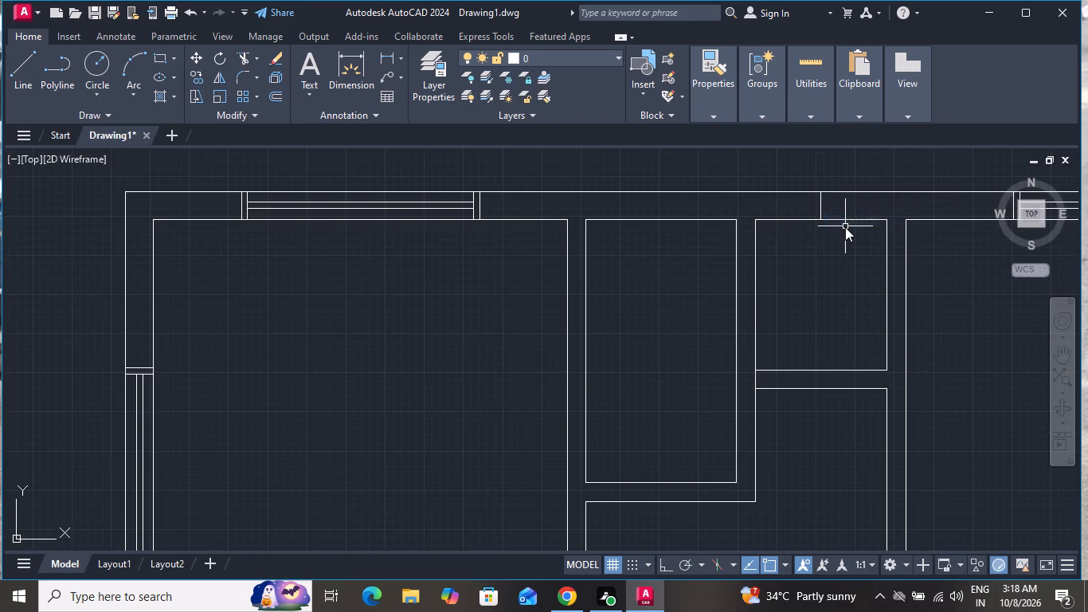
pyautogui.press('space')
pyautogui.write('1')
pyautogui.press("'")
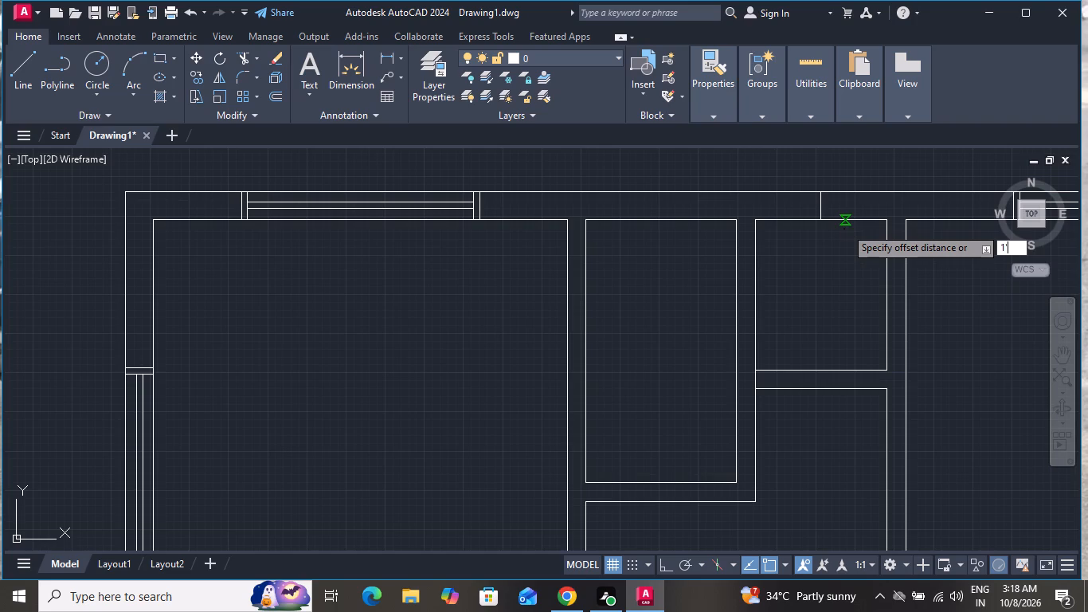
pyautogui.press('Return')
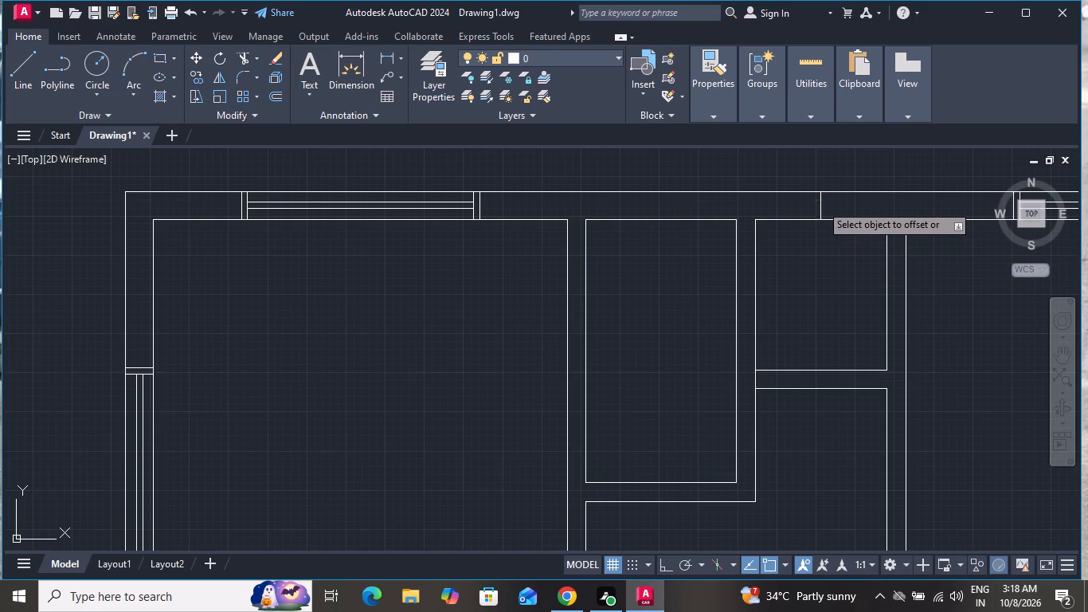
pyautogui.click(820, 204)
pyautogui.click(795, 209)
pyautogui.click(821, 207)
pyautogui.click(890, 218)
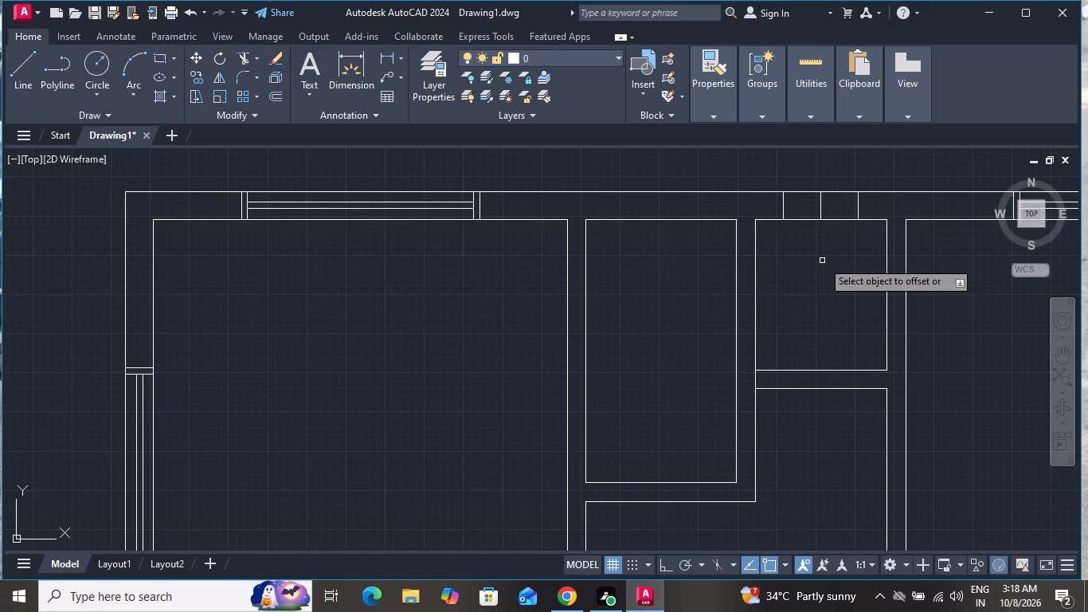
pyautogui.press('Escape')
# Offset the two outer window lines in the small upper room's top wall outward by 2" to form the jambs.
pyautogui.press('o')
pyautogui.press('space')
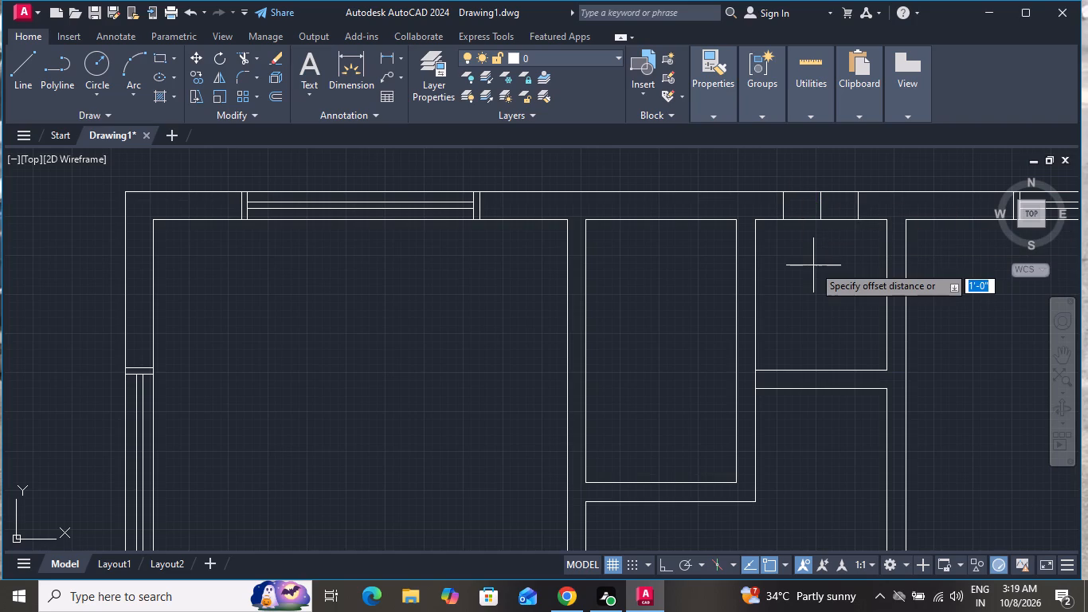
pyautogui.press('2')
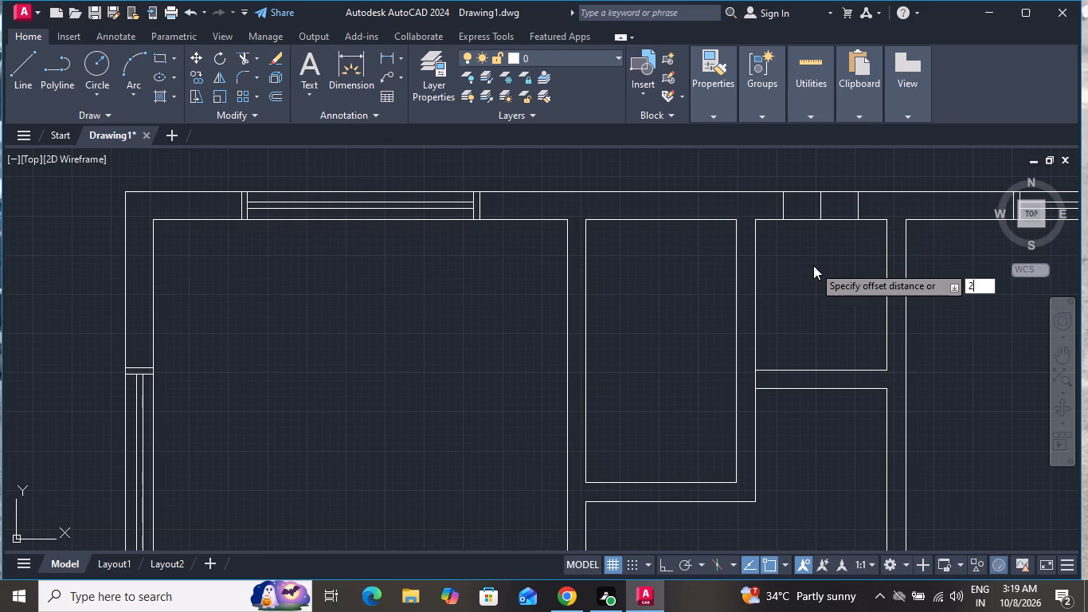
pyautogui.hotkey('shift', '"')
pyautogui.press('Return')
pyautogui.scroll(1, 769, 191)
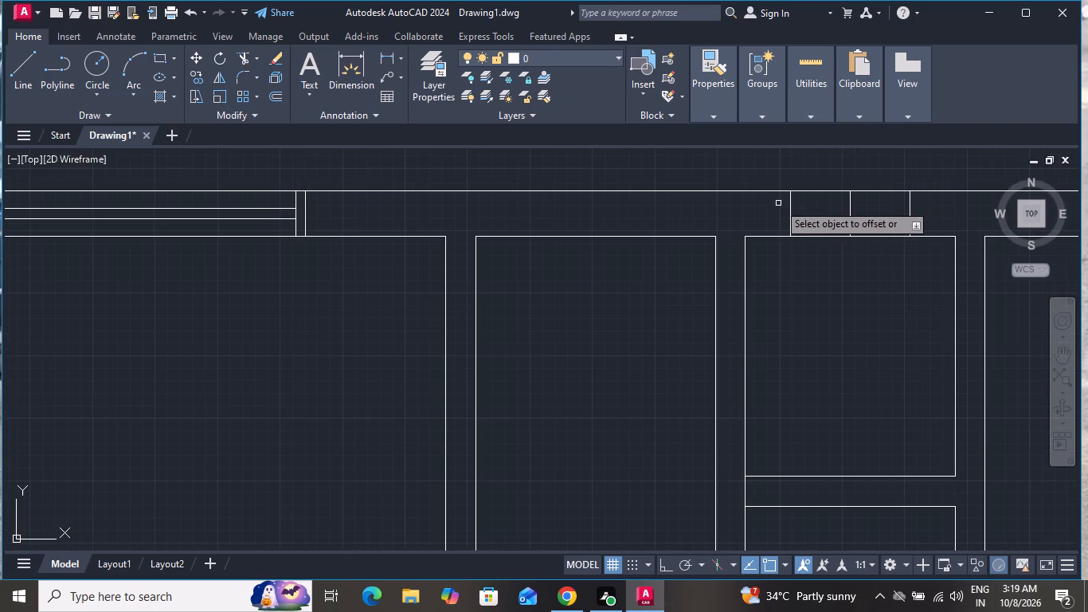
pyautogui.click(790, 215)
pyautogui.click(780, 215)
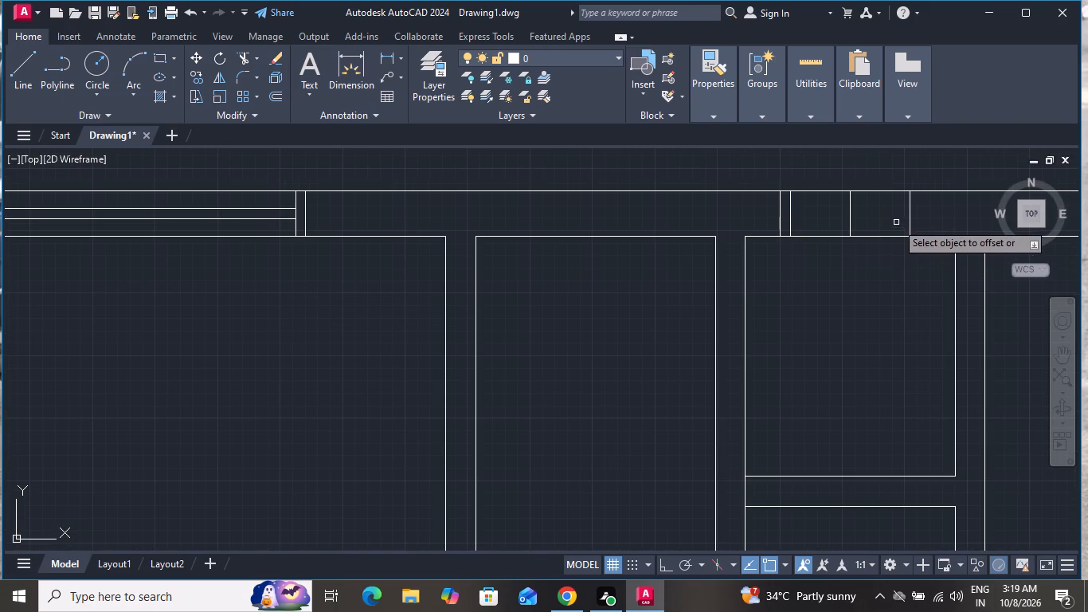
pyautogui.click(909, 216)
pyautogui.click(941, 214)
pyautogui.rightClick(939, 214)
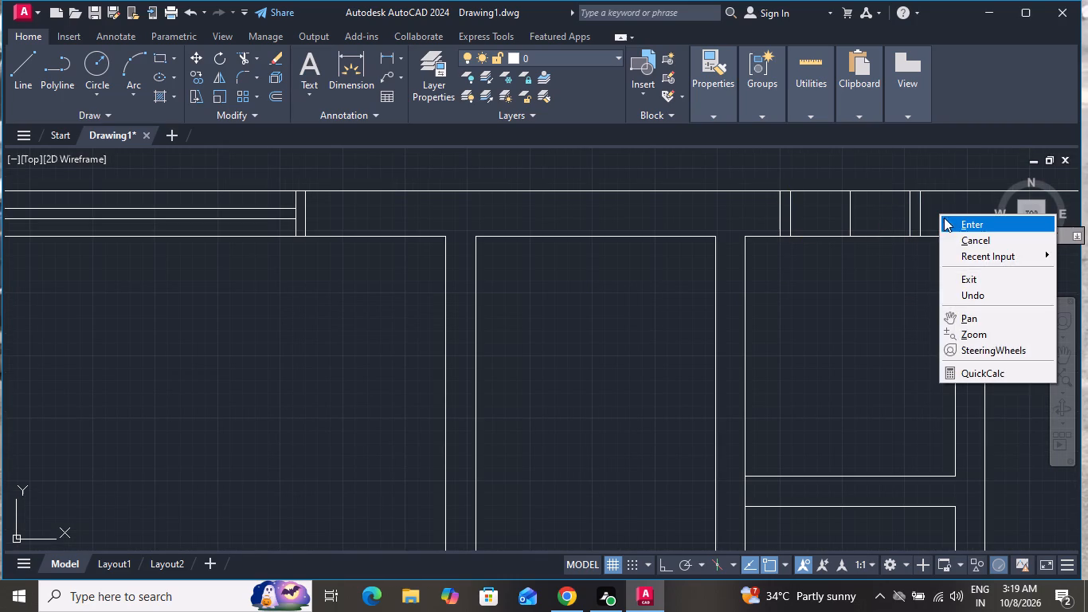
pyautogui.click(946, 233)
# Draw a horizontal line between the midpoints of the inner jamb lines of the small upper room's window.
pyautogui.click(18, 72)
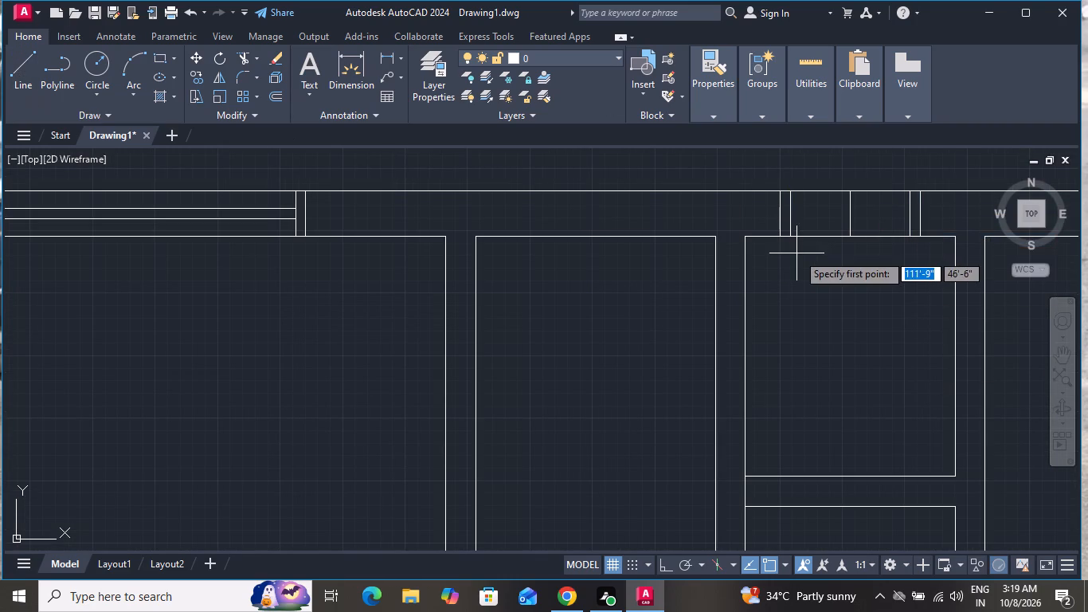
pyautogui.click(792, 218)
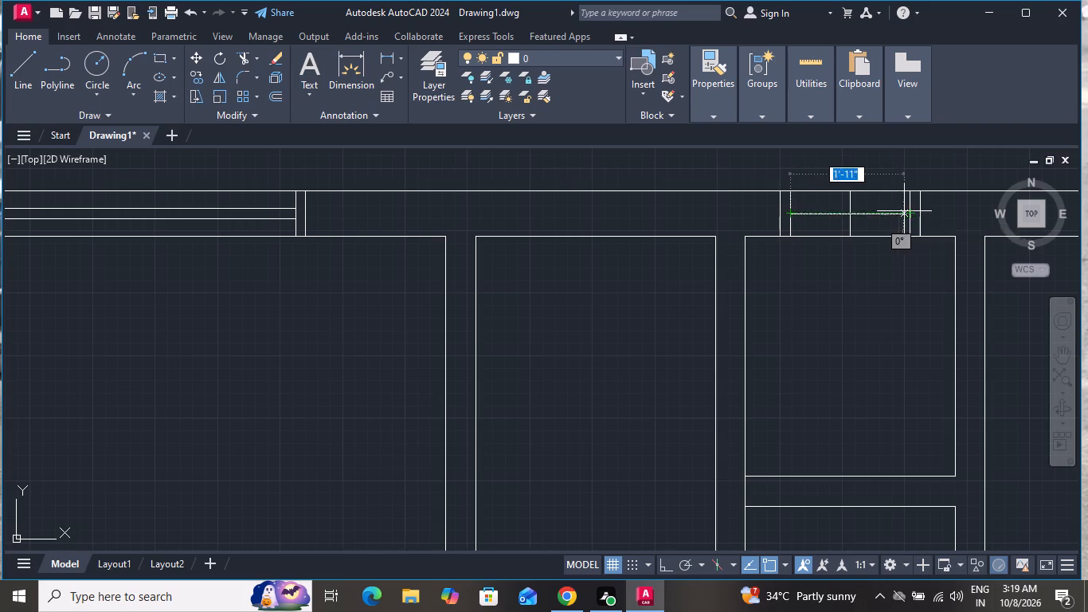
pyautogui.click(908, 211)
pyautogui.rightClick(908, 211)
pyautogui.click(914, 223)
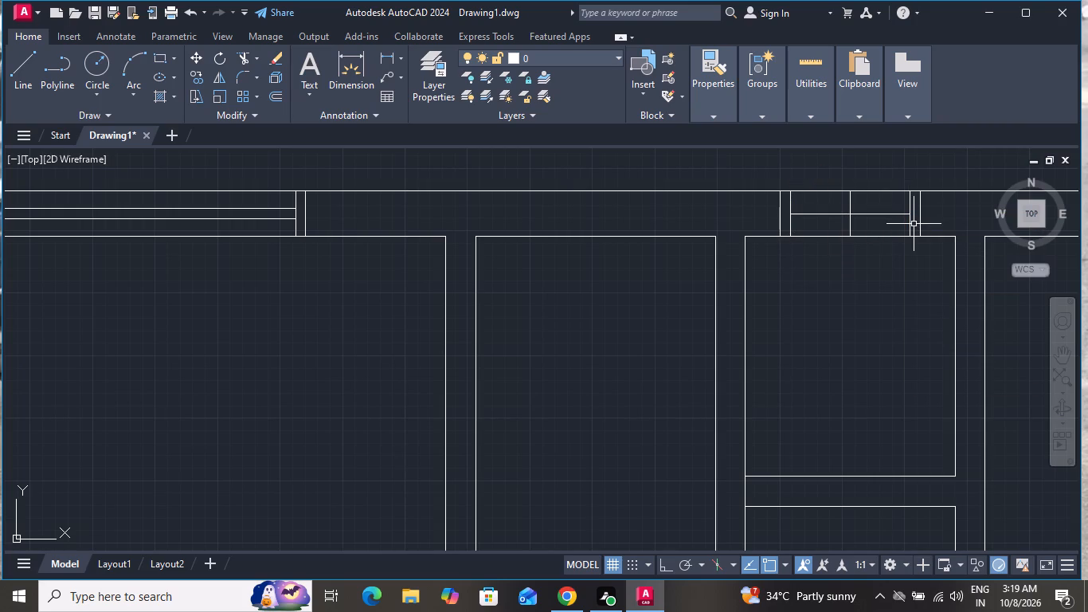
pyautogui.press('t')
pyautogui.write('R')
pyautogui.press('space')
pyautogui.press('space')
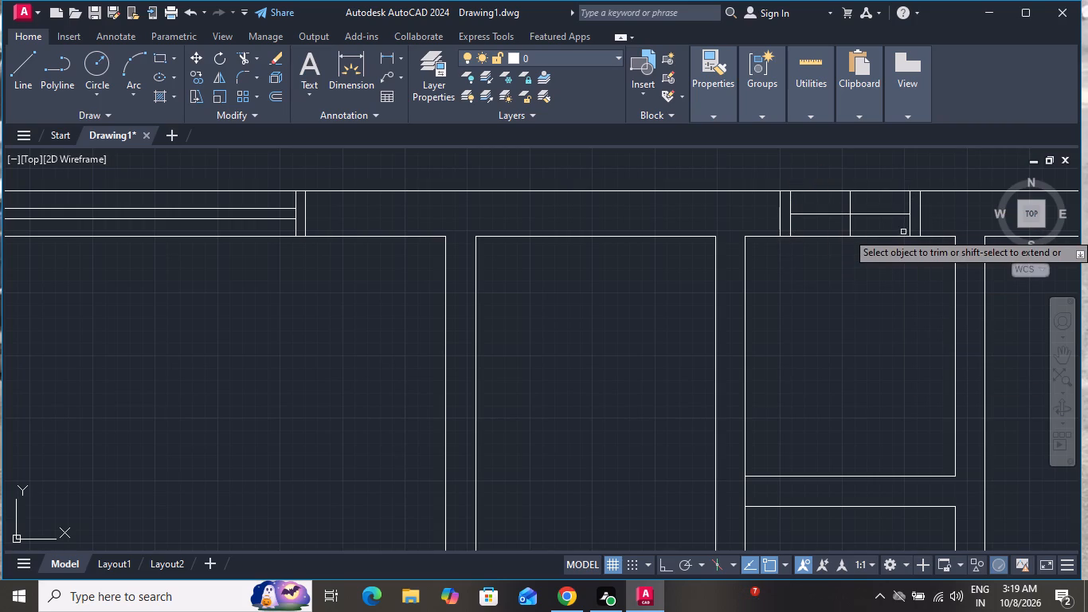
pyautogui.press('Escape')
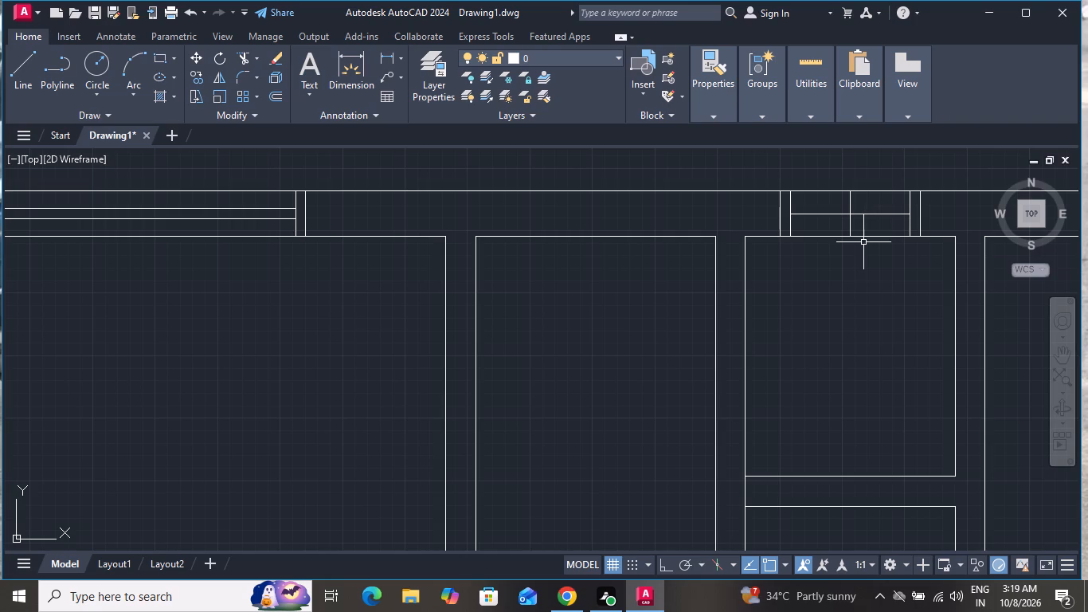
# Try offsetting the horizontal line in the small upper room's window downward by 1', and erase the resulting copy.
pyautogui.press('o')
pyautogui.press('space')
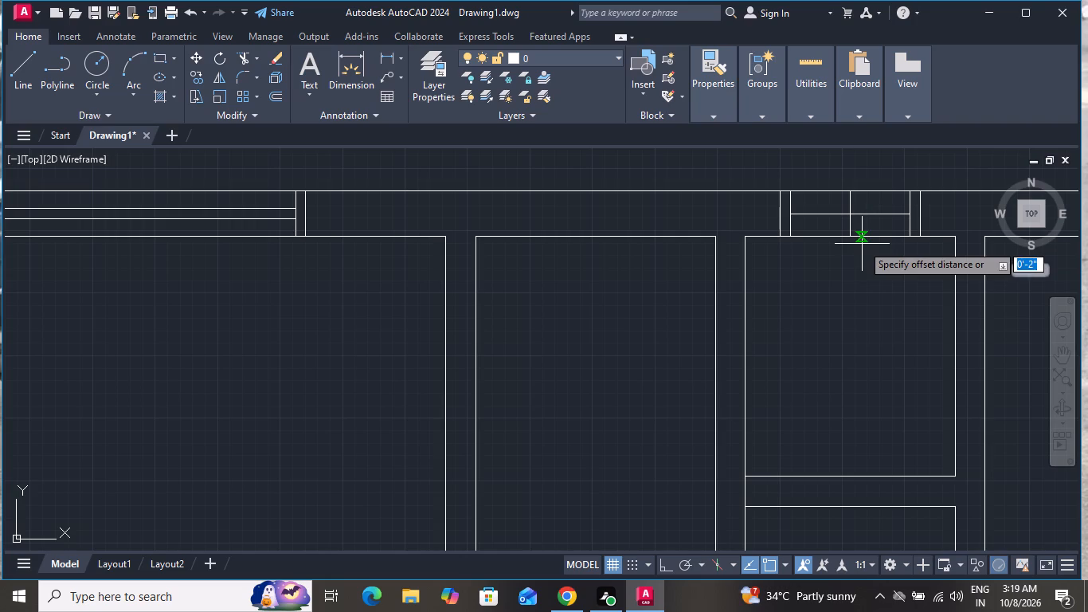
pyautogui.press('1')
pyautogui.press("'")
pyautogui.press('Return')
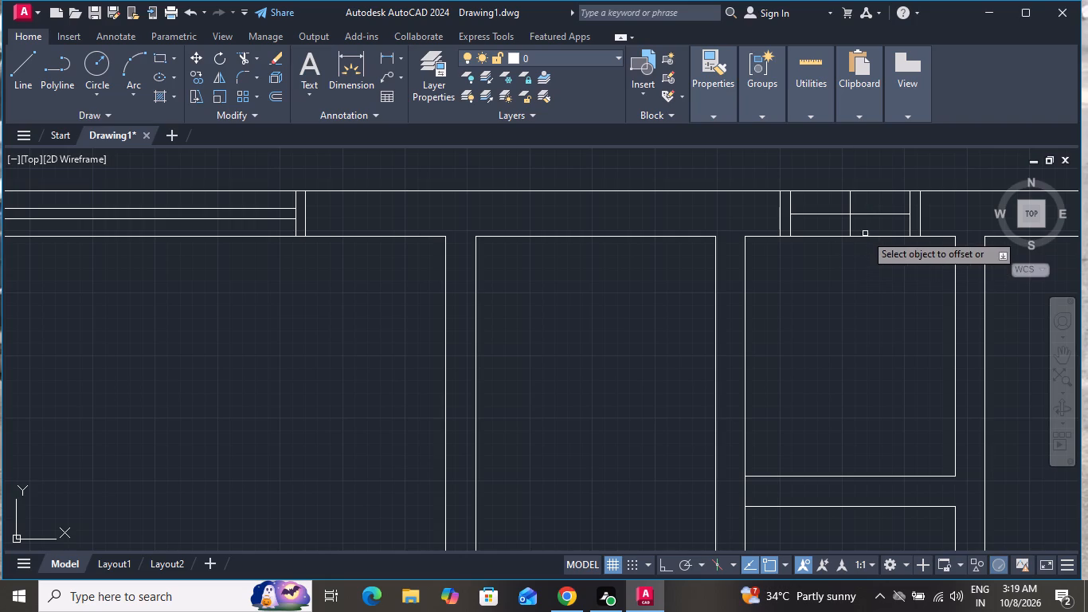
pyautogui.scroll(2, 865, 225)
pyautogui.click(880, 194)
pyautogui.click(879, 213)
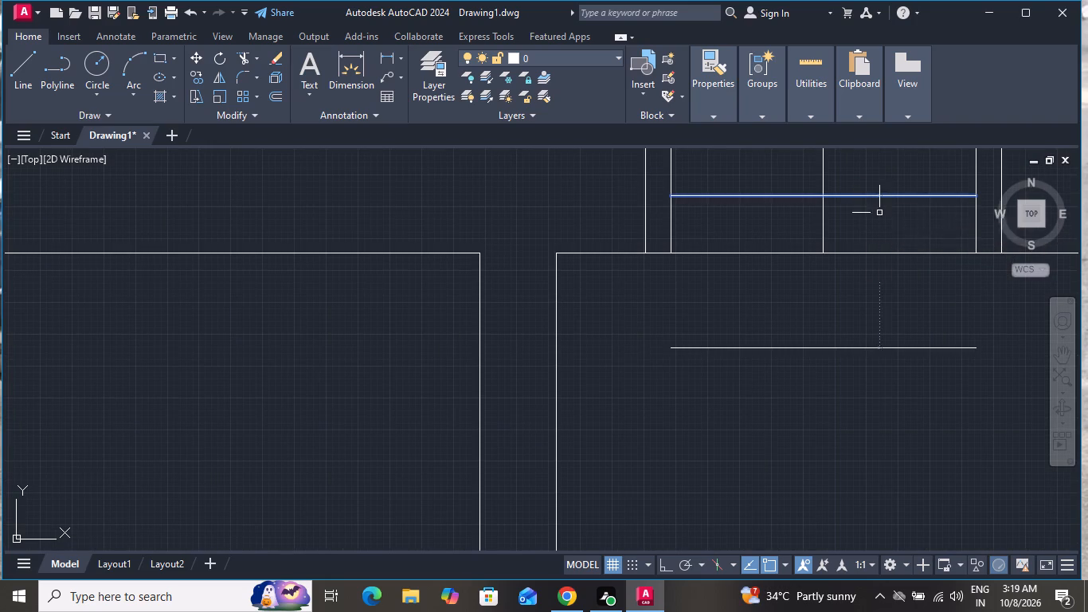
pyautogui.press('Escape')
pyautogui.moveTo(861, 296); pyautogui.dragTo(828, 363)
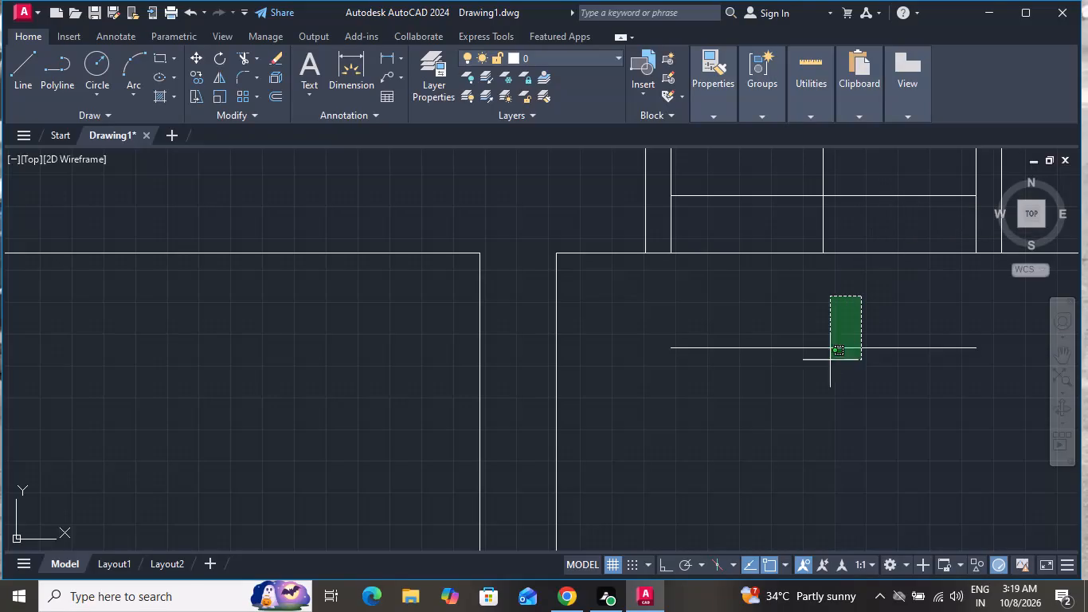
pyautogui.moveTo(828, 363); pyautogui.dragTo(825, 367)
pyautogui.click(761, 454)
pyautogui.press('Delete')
# Offset the horizontal line in the small upper room's window by 1" both upward and downward.
pyautogui.press('o')
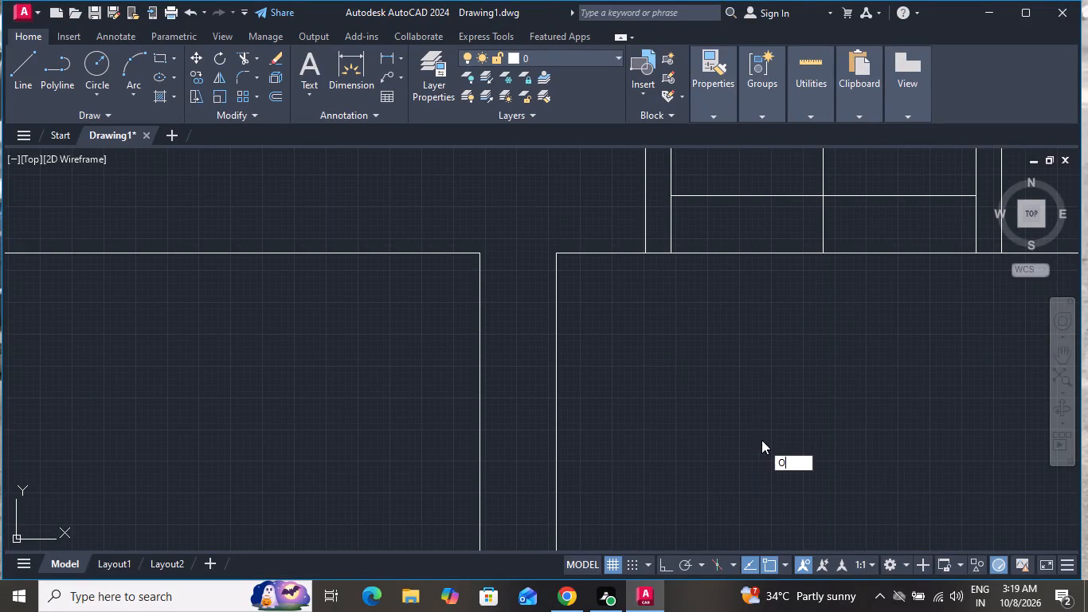
pyautogui.press('space')
pyautogui.press('1')
pyautogui.hotkey('shift', '"')
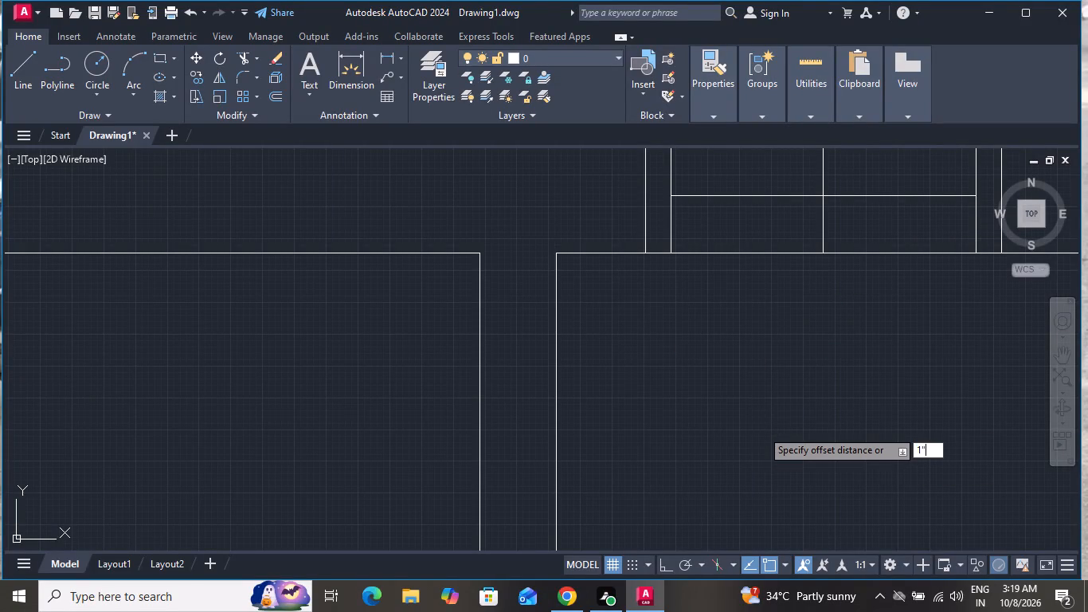
pyautogui.press('Return')
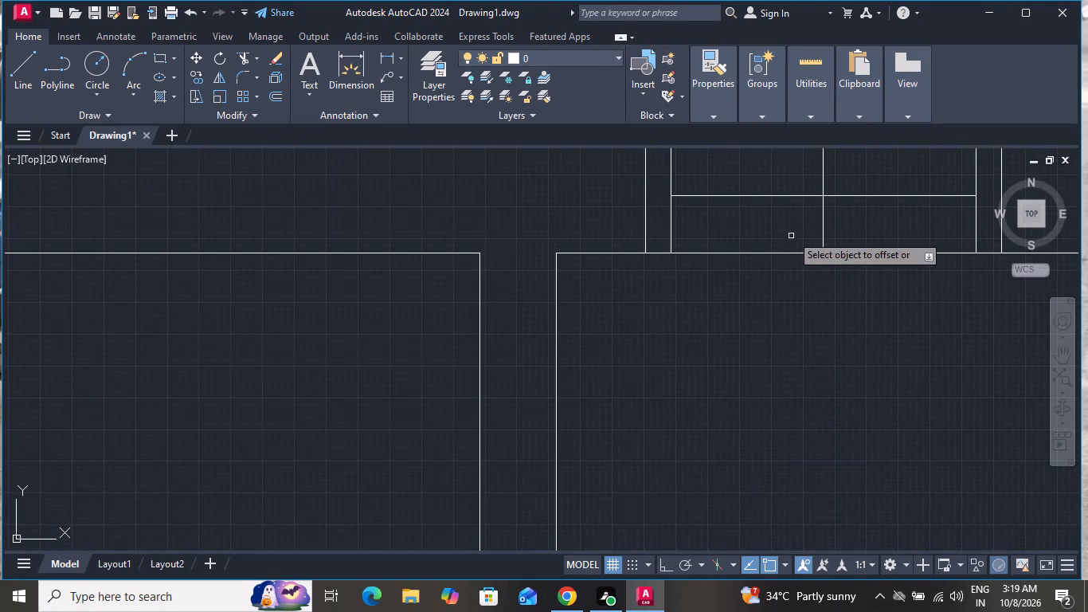
pyautogui.click(793, 195)
pyautogui.click(799, 172)
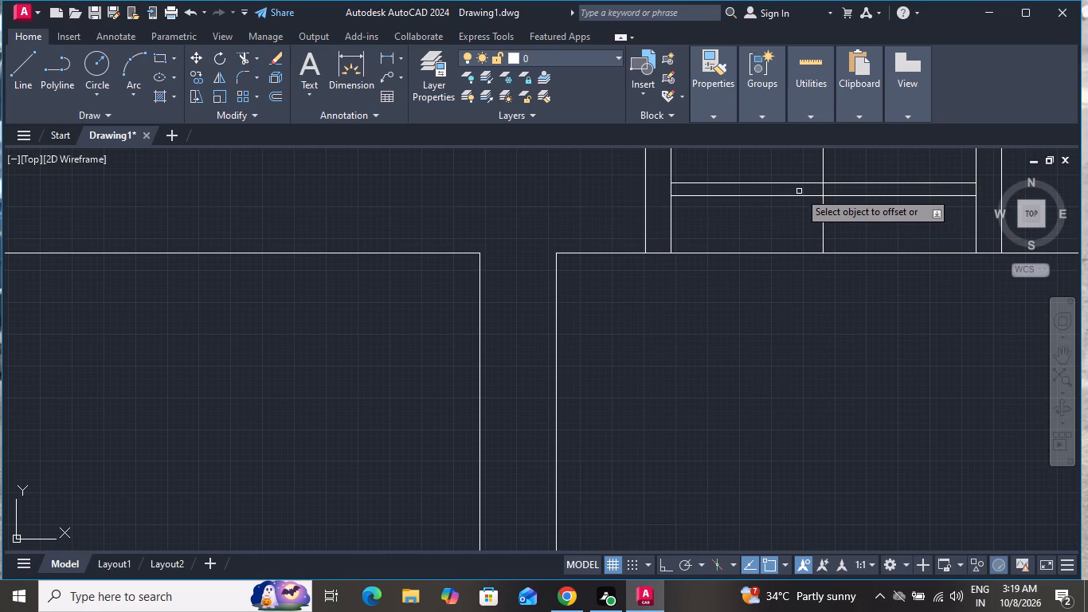
pyautogui.click(799, 194)
pyautogui.click(799, 231)
pyautogui.rightClick(799, 232)
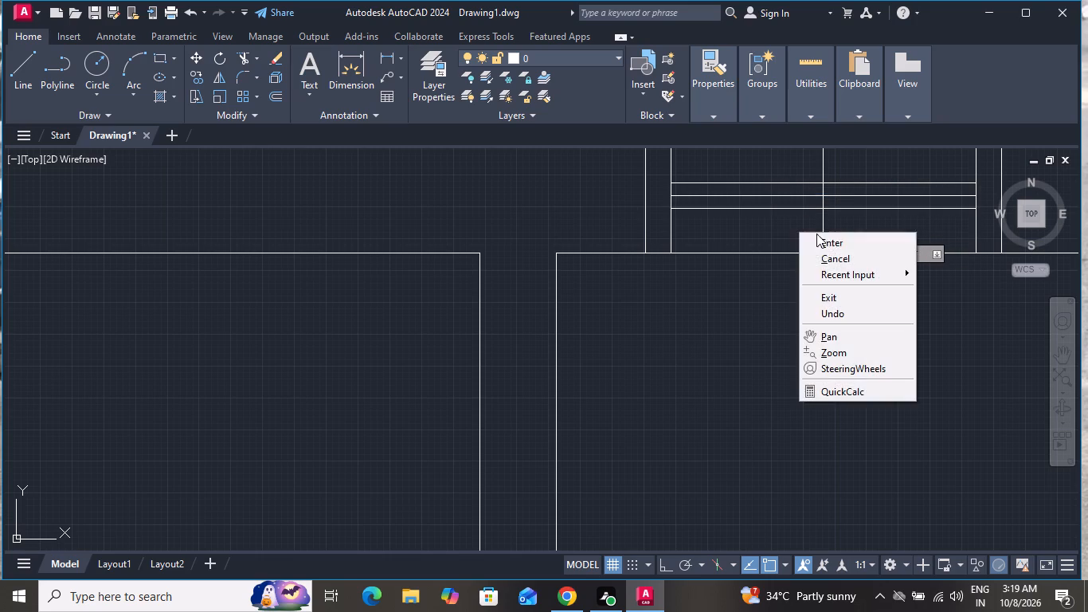
pyautogui.click(820, 248)
# Erase the original horizontal centre line and the vertical midpoint line from the small upper room's window.
pyautogui.click(809, 198)
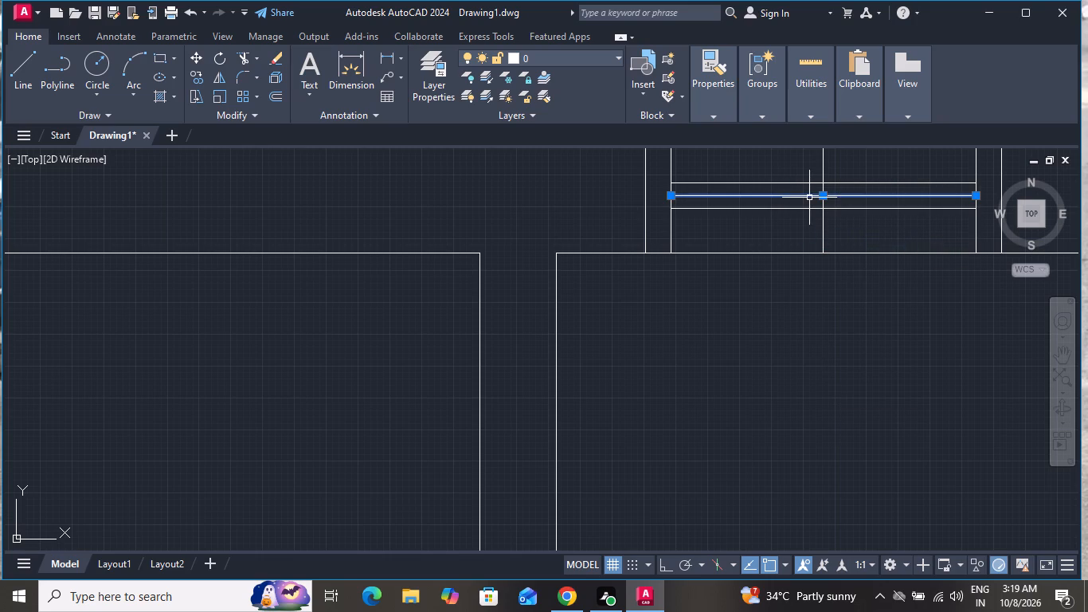
pyautogui.press('Delete')
pyautogui.click(820, 228)
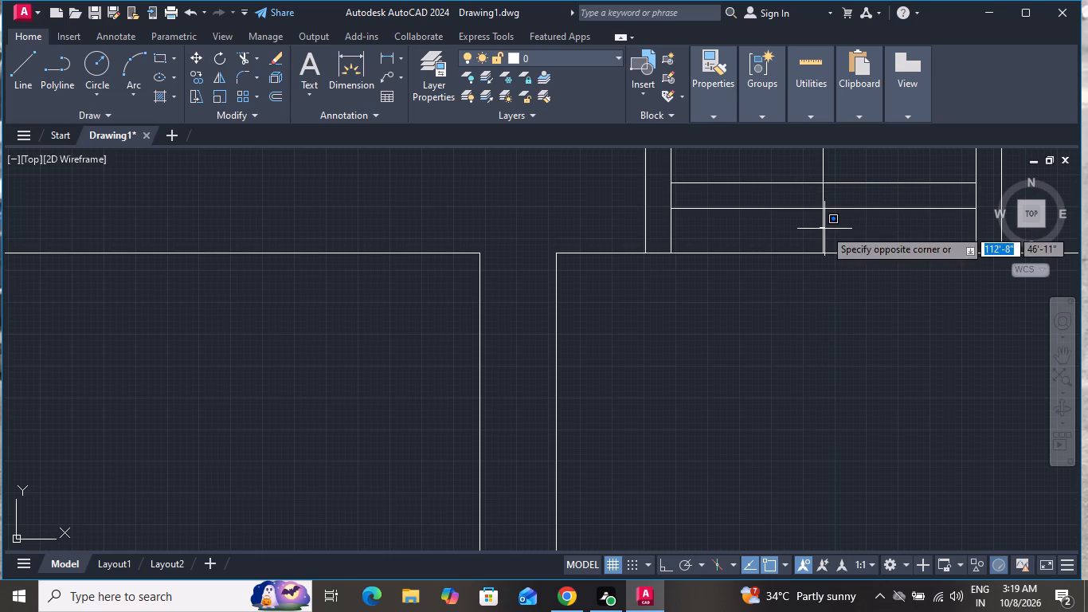
pyautogui.click(824, 229)
pyautogui.click(820, 233)
pyautogui.click(821, 233)
pyautogui.click(822, 233)
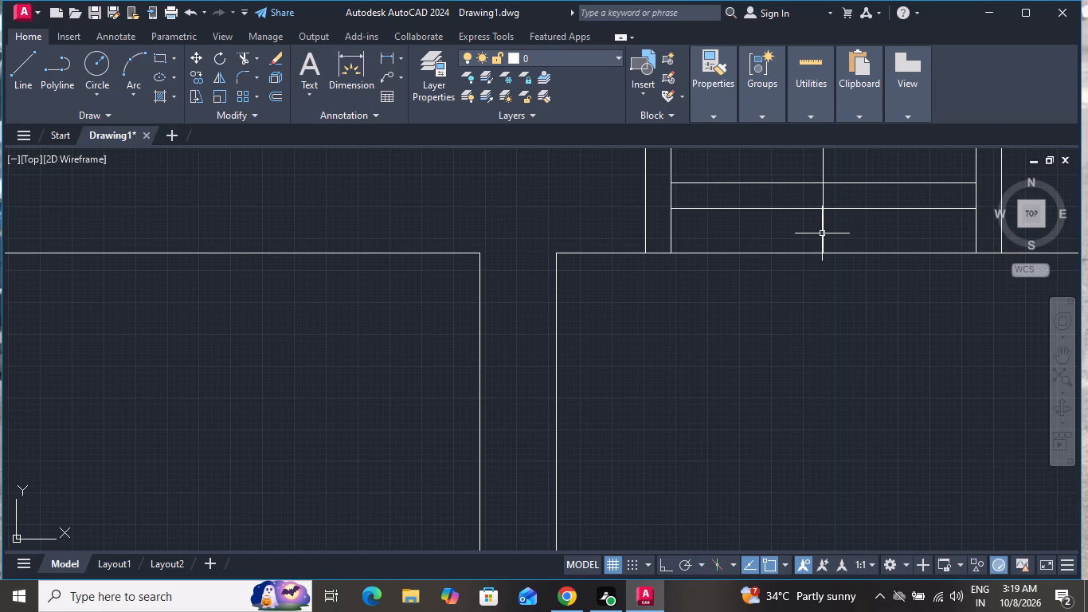
pyautogui.press('Delete')
pyautogui.click(822, 233)
pyautogui.press('Delete')
# Move the finished small window about 4' west along the top wall, above the neighbouring narrow room.
pyautogui.scroll(-2, 826, 238)
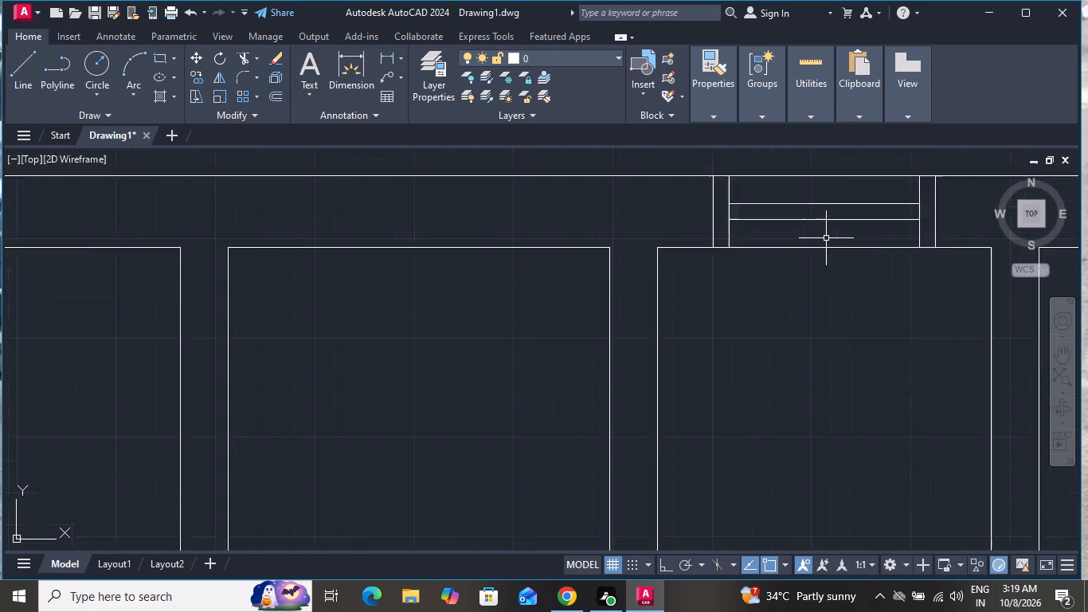
pyautogui.scroll(-1, 826, 238)
pyautogui.scroll(2, 851, 218)
pyautogui.click(924, 227)
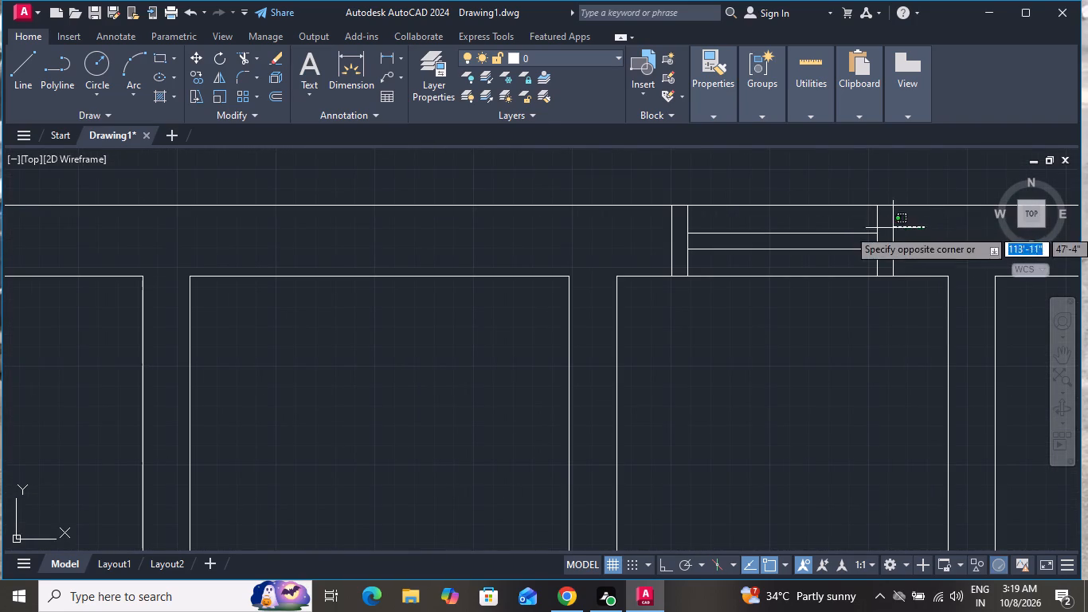
pyautogui.click(652, 259)
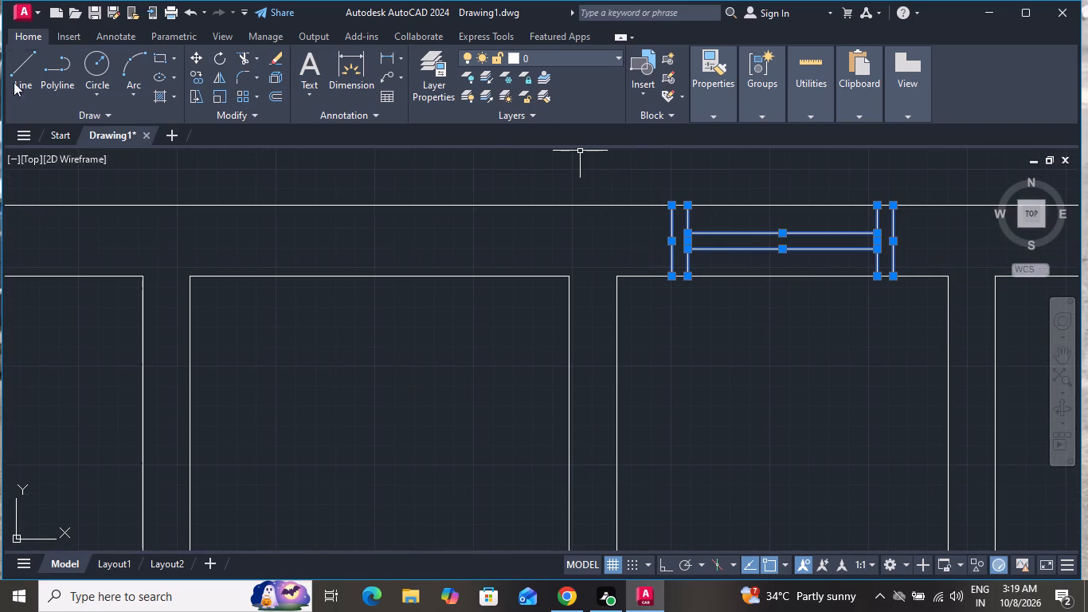
pyautogui.click(198, 54)
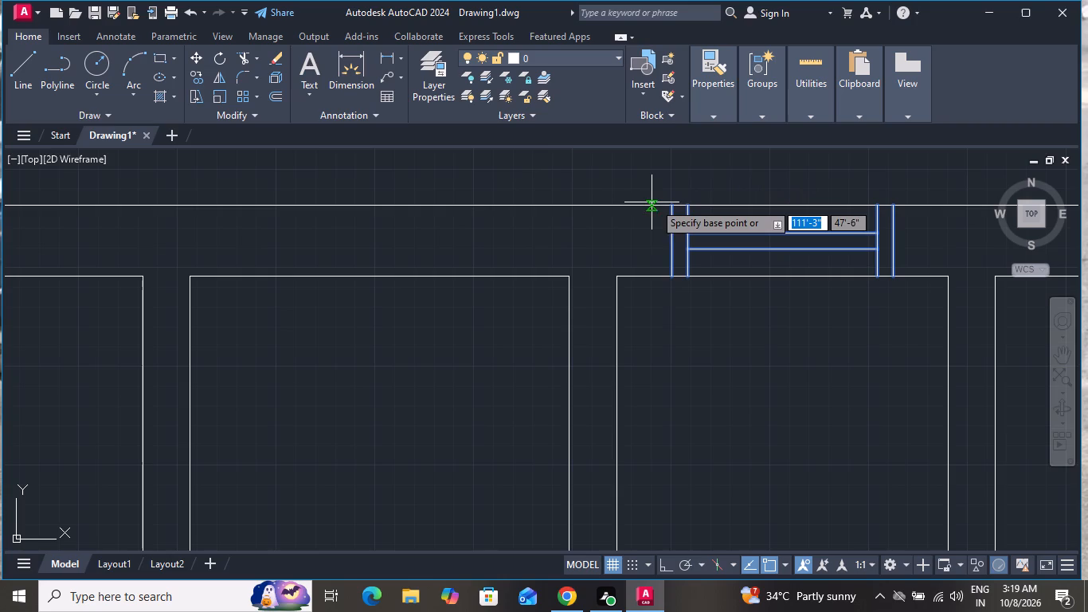
pyautogui.click(667, 203)
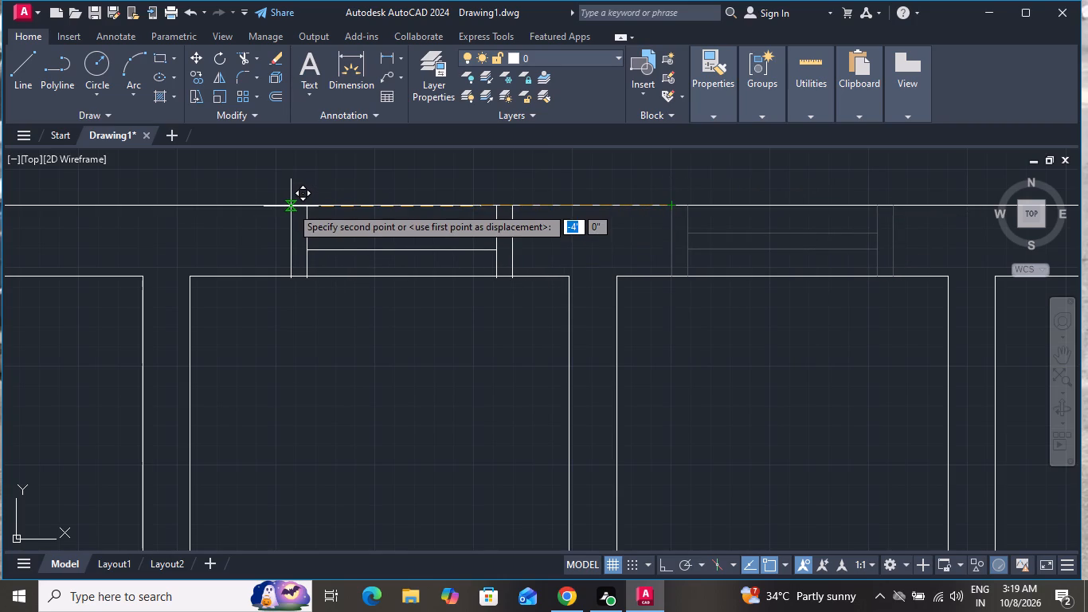
pyautogui.click(291, 205)
# Copy the small window about 4' east along the top wall, back above the small room beside the upper-right room.
pyautogui.scroll(-4, 439, 322)
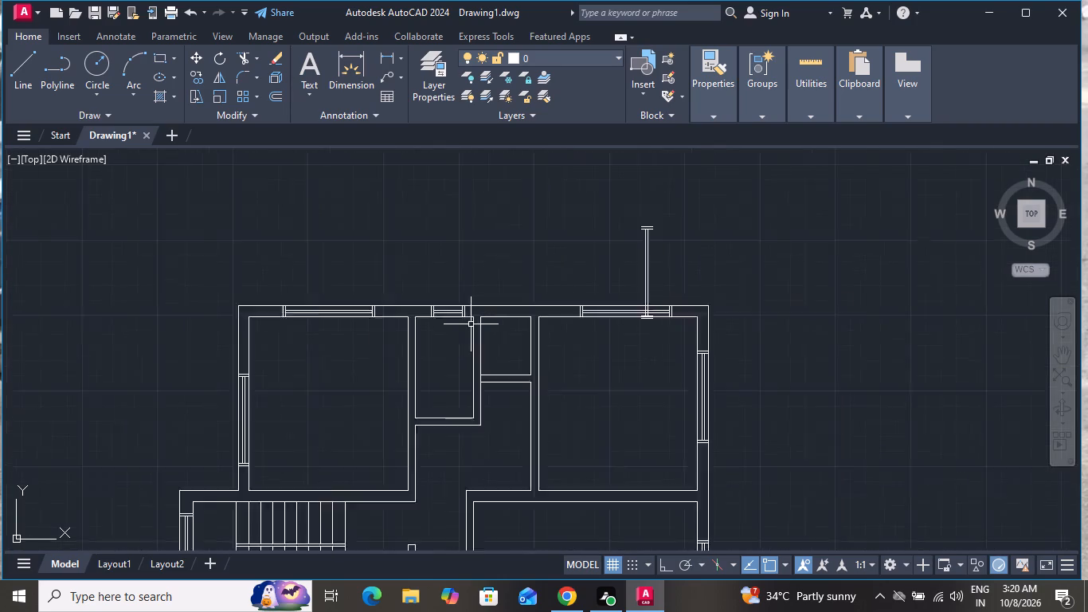
pyautogui.scroll(-1, 471, 324)
pyautogui.scroll(4, 447, 306)
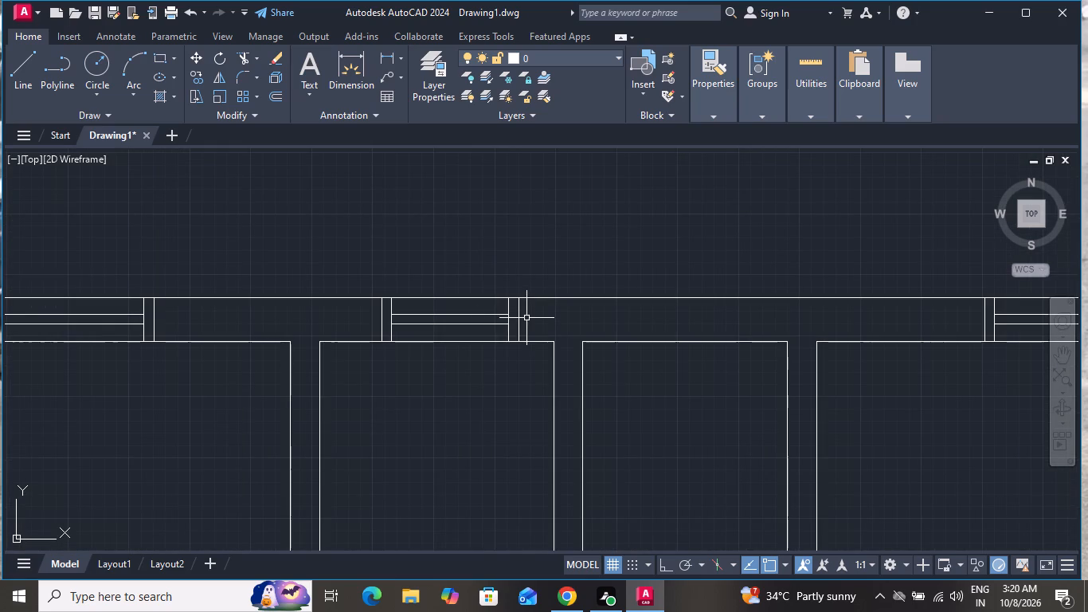
pyautogui.click(529, 316)
pyautogui.click(337, 332)
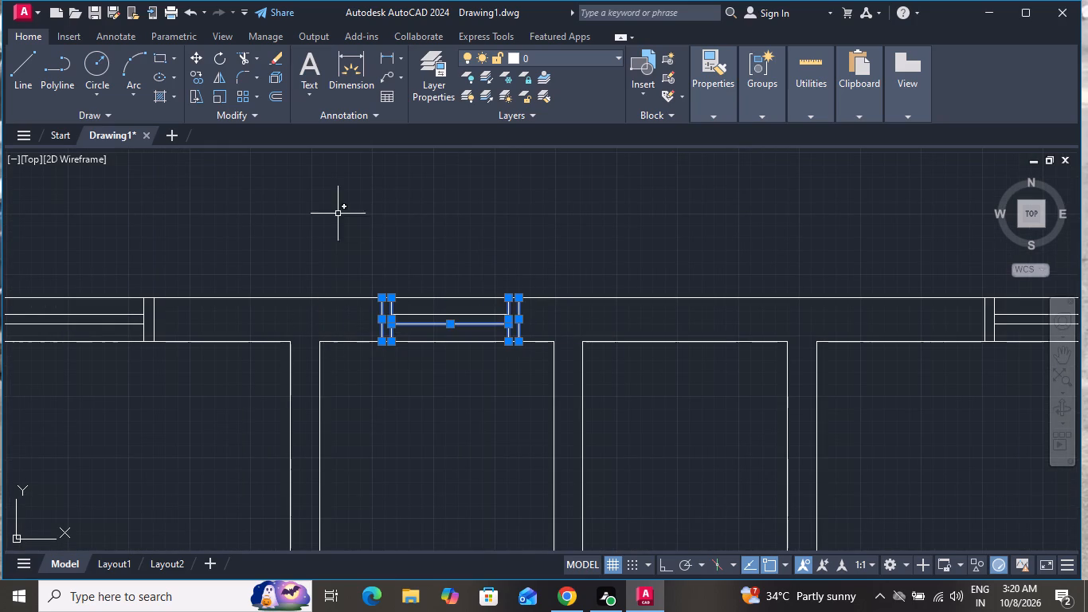
pyautogui.click(429, 314)
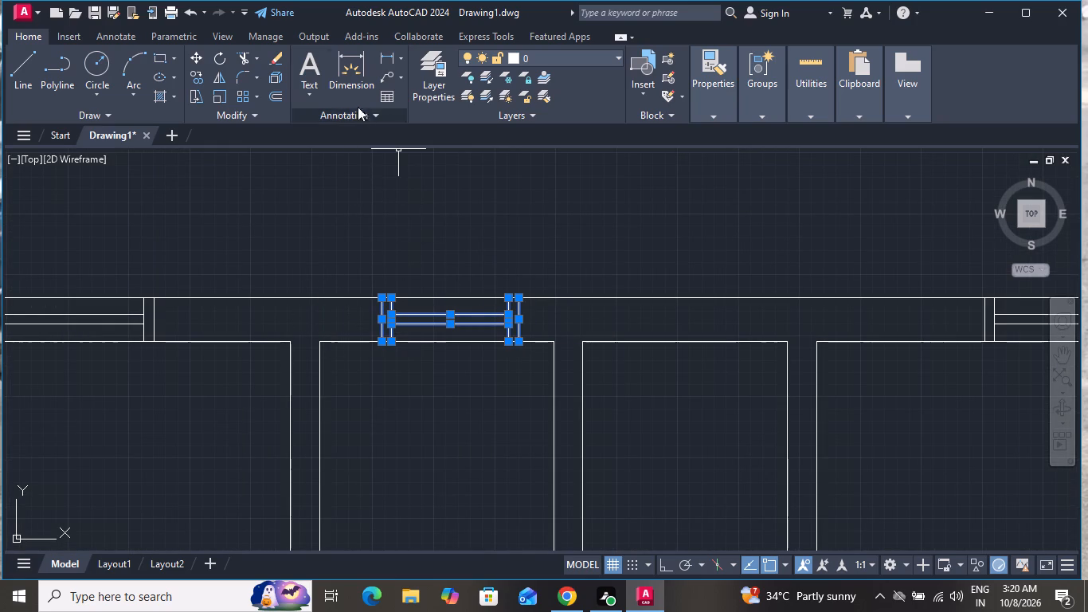
pyautogui.click(194, 73)
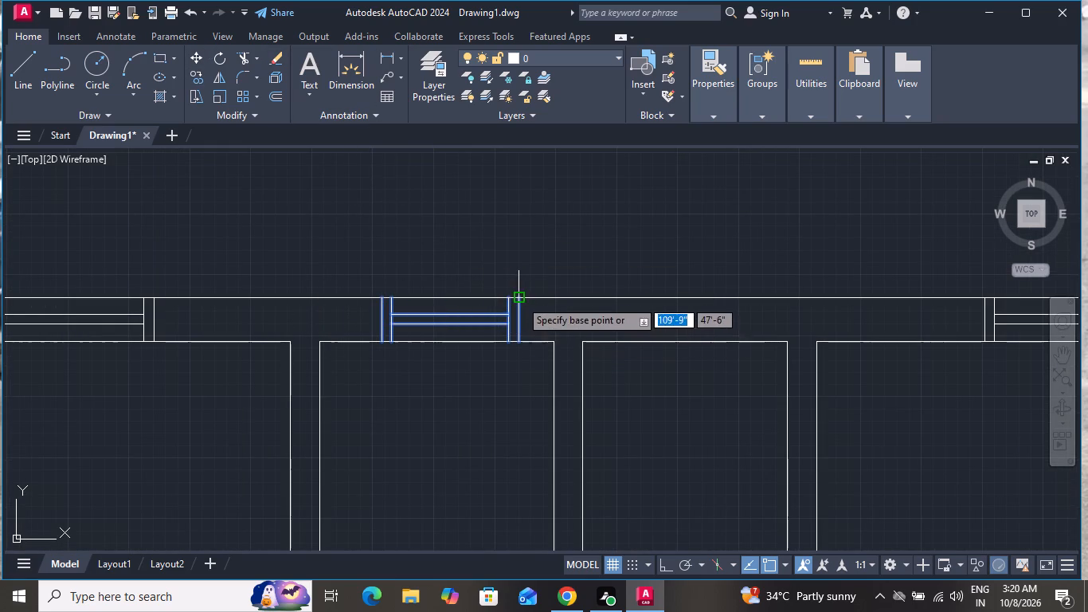
pyautogui.click(520, 299)
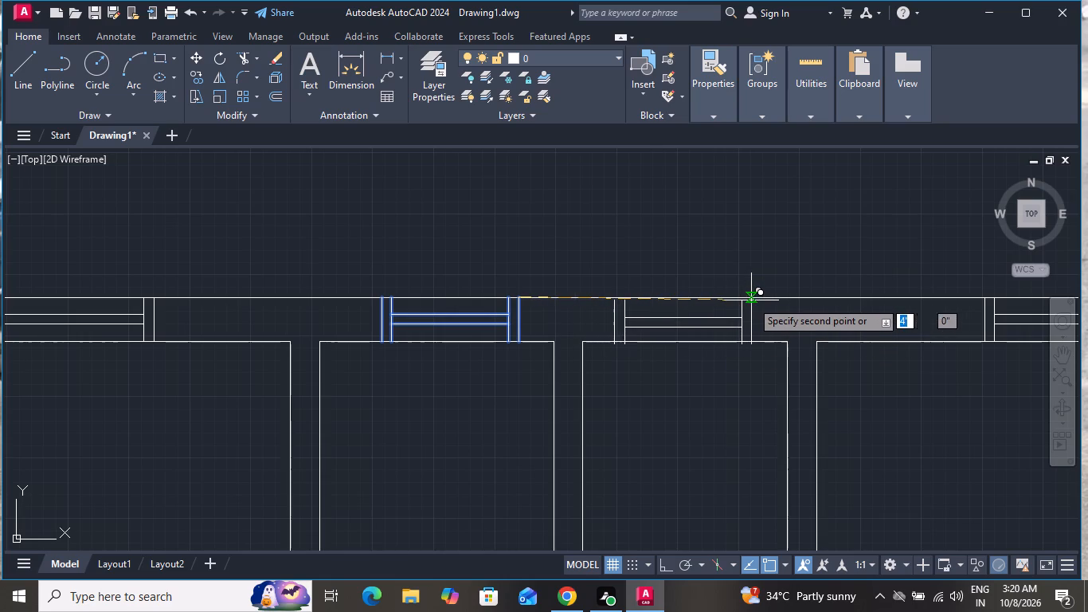
pyautogui.click(753, 298)
pyautogui.scroll(1, 738, 226)
pyautogui.rightClick(738, 226)
pyautogui.click(757, 249)
pyautogui.scroll(-6, 701, 316)
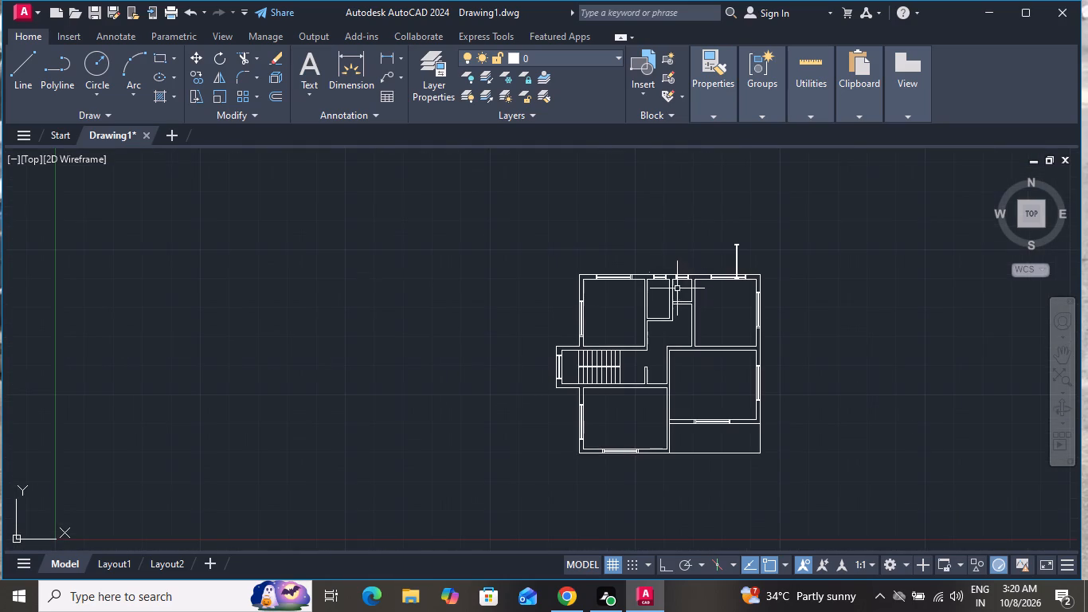
# Extend the east line of the short wall stub beside the staircase up to the wall corner above it.
pyautogui.scroll(2, 644, 334)
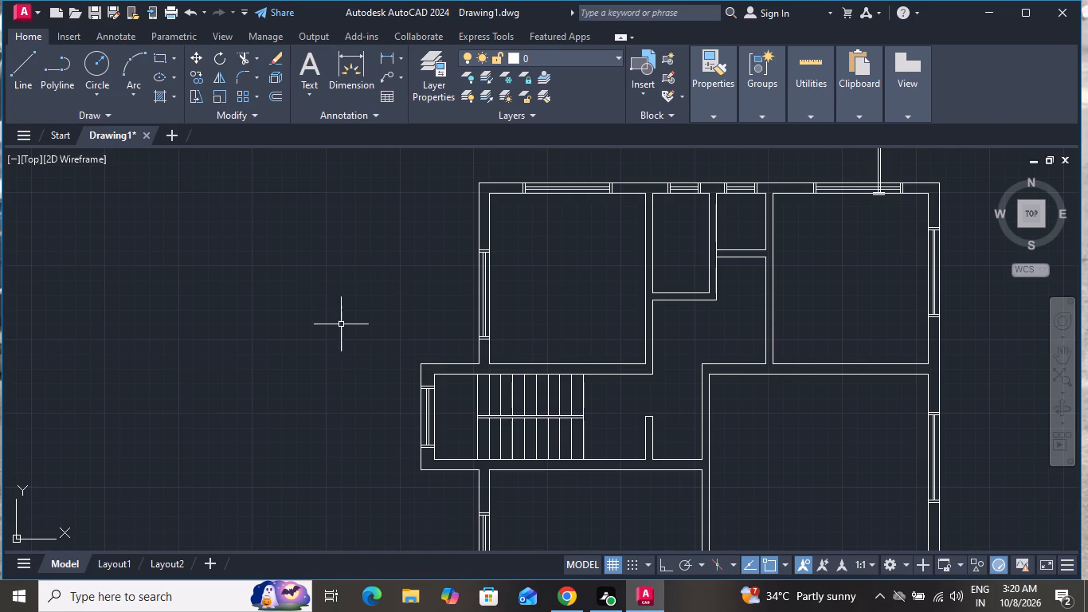
pyautogui.press('e')
pyautogui.write('X')
pyautogui.press('space')
pyautogui.press('space')
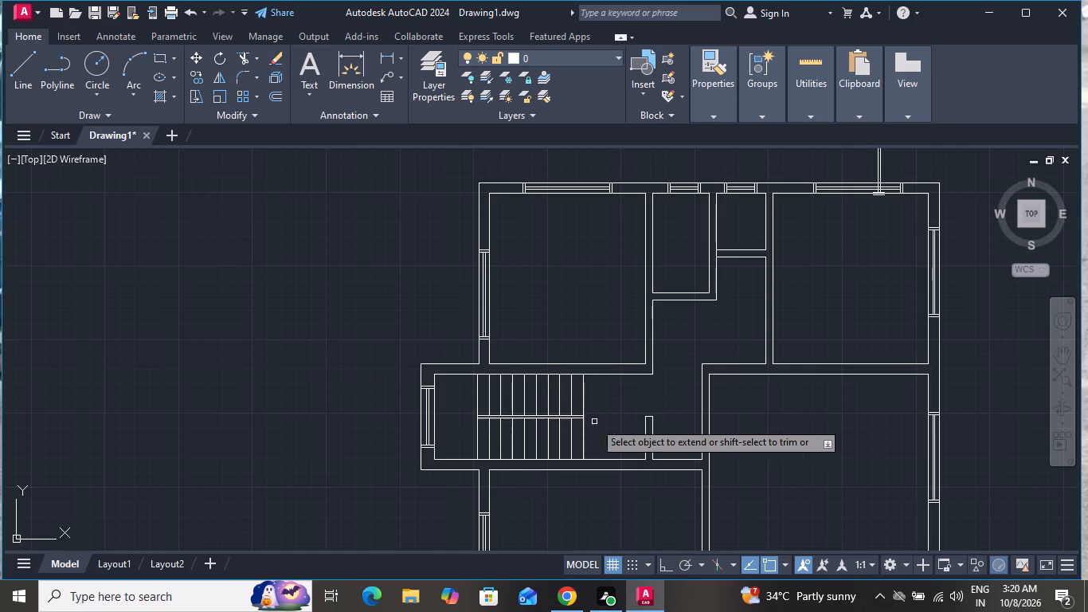
pyautogui.scroll(2, 657, 428)
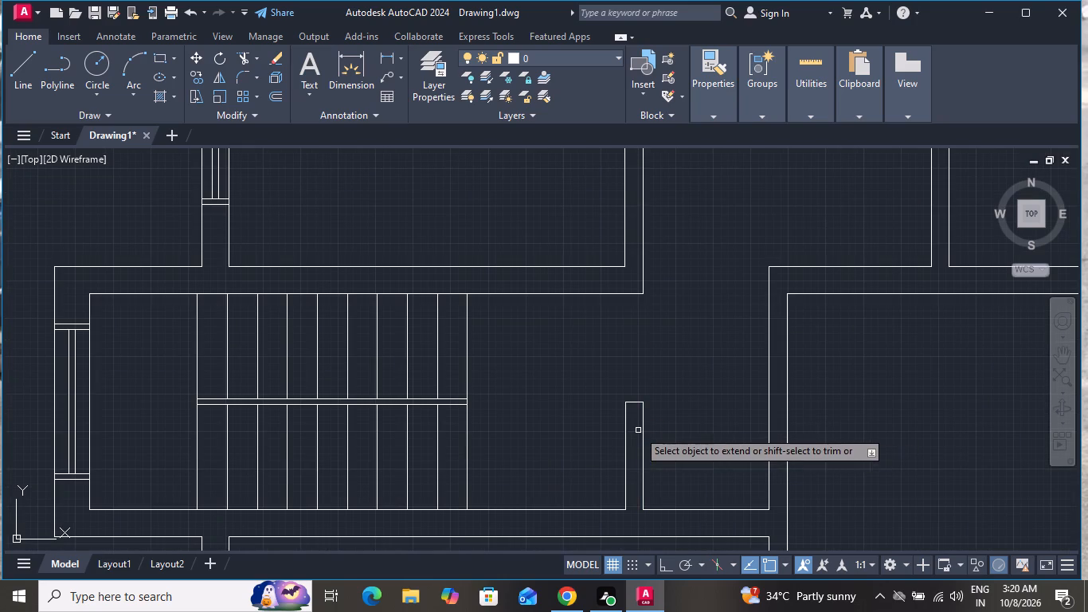
pyautogui.click(644, 418)
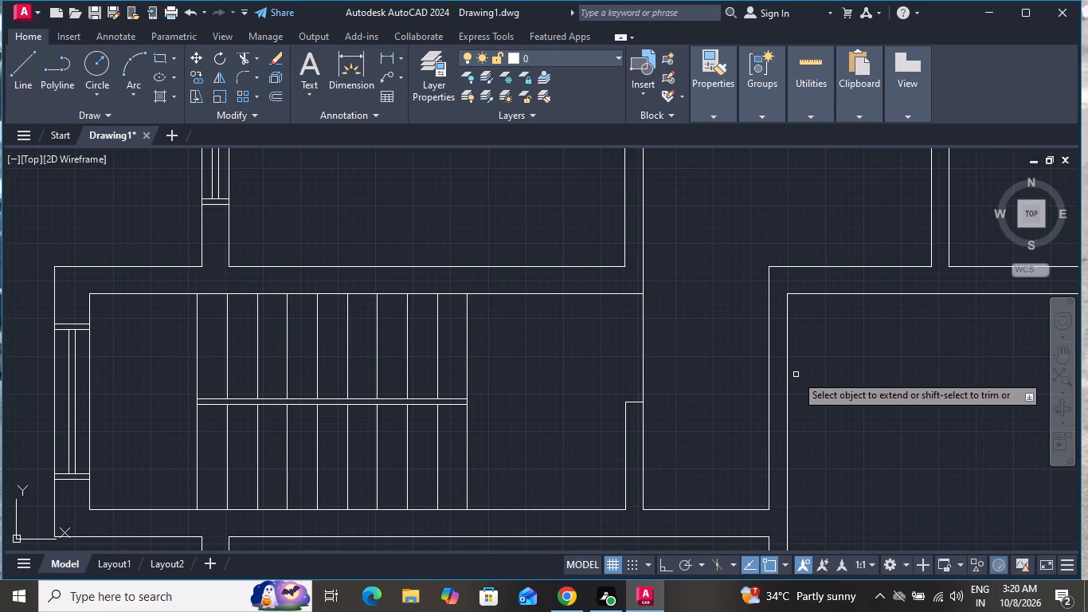
pyautogui.press('Escape')
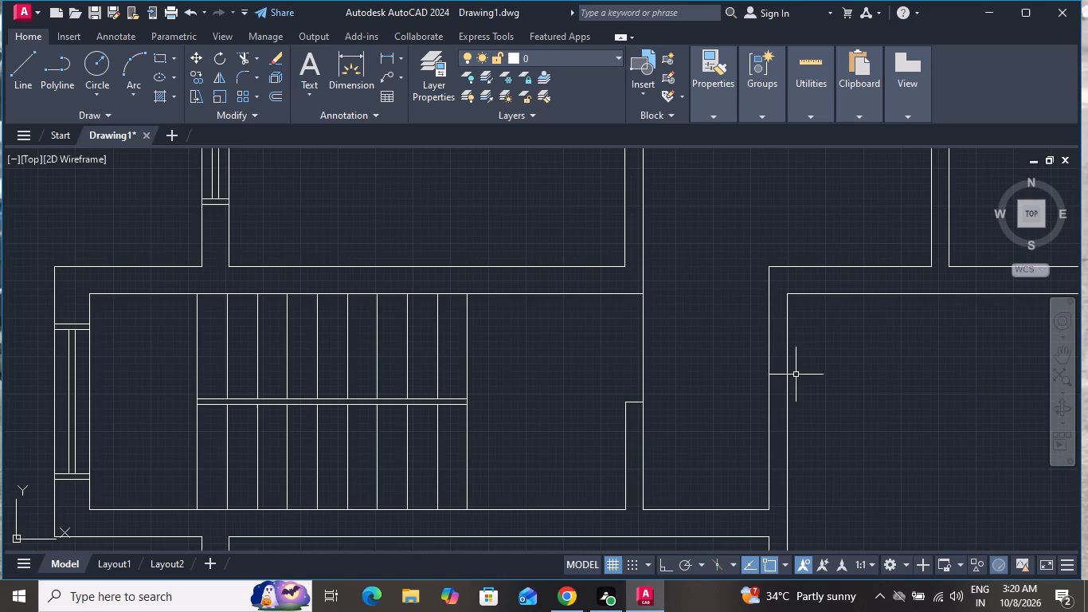
# Extend the lower-right room's top inner line and the stair passage's bottom line across the partition between them.
pyautogui.write('EX')
pyautogui.press('space')
pyautogui.press('space')
pyautogui.click(799, 293)
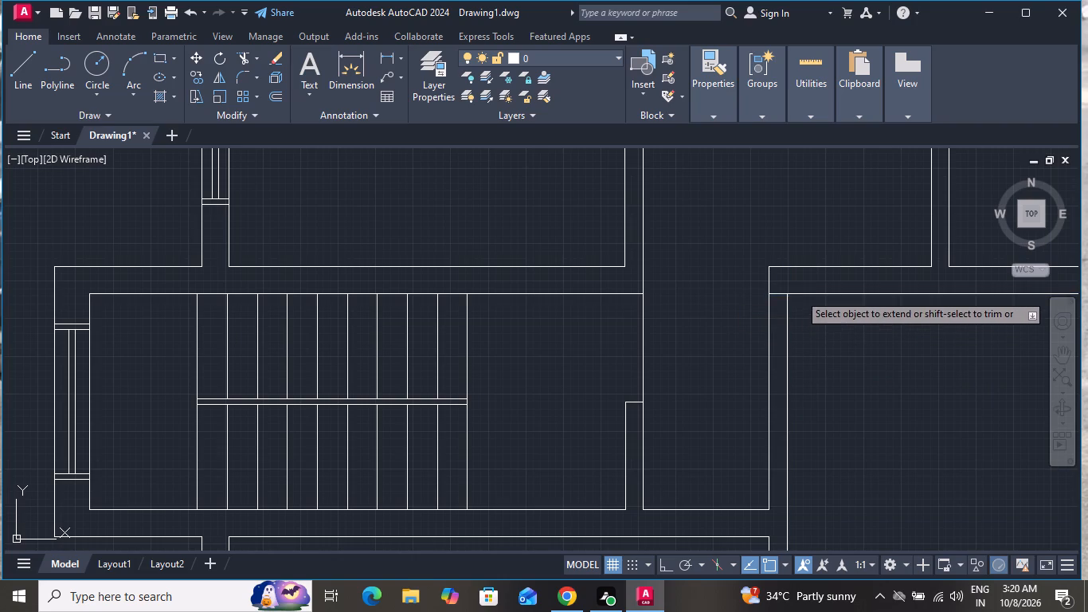
pyautogui.rightClick(809, 324)
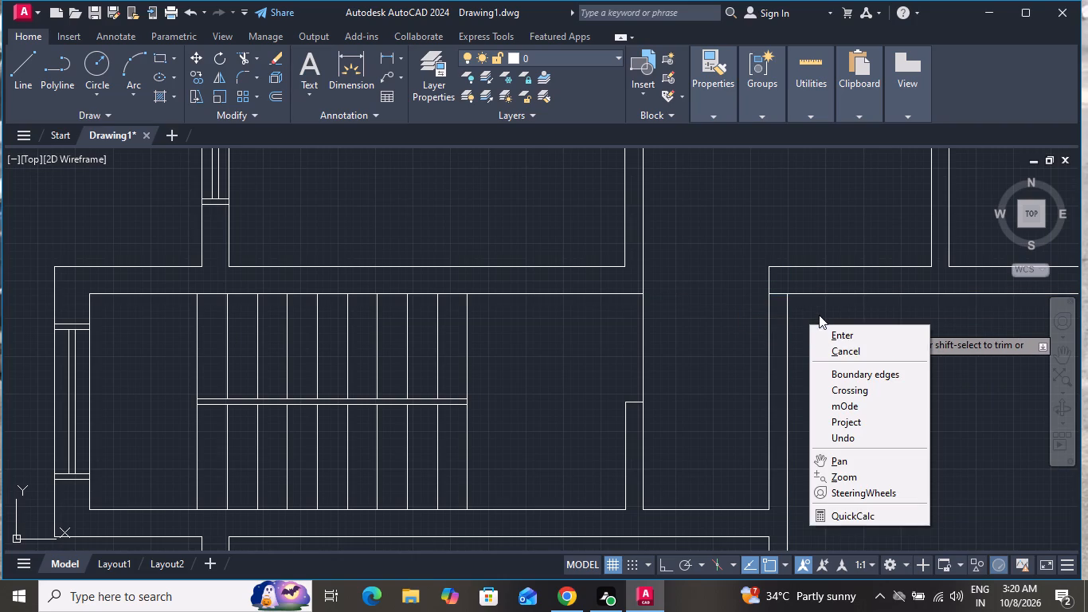
pyautogui.click(819, 315)
pyautogui.click(816, 479)
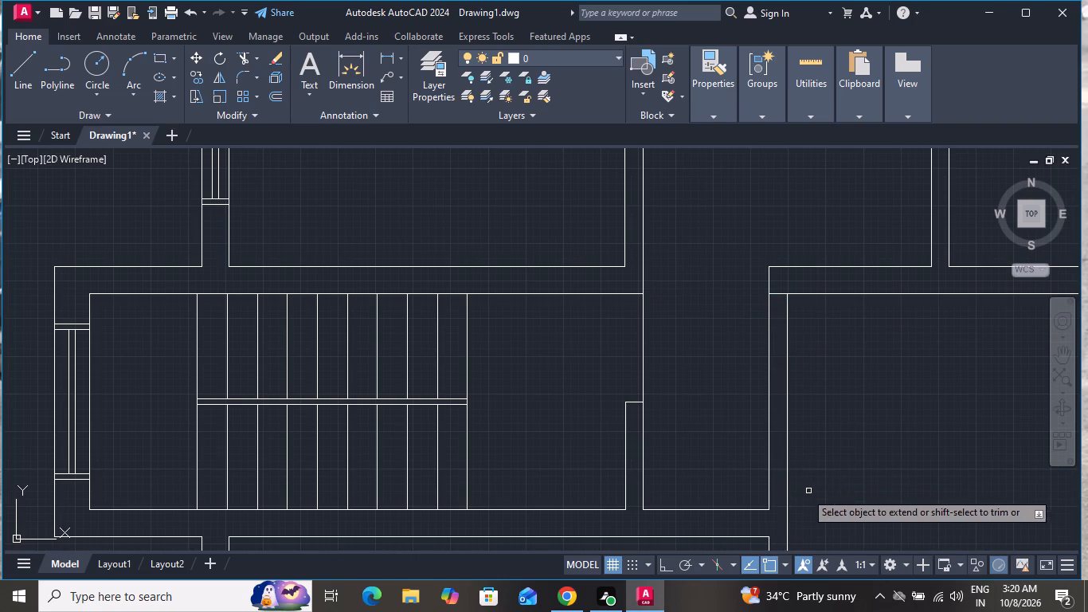
pyautogui.click(767, 509)
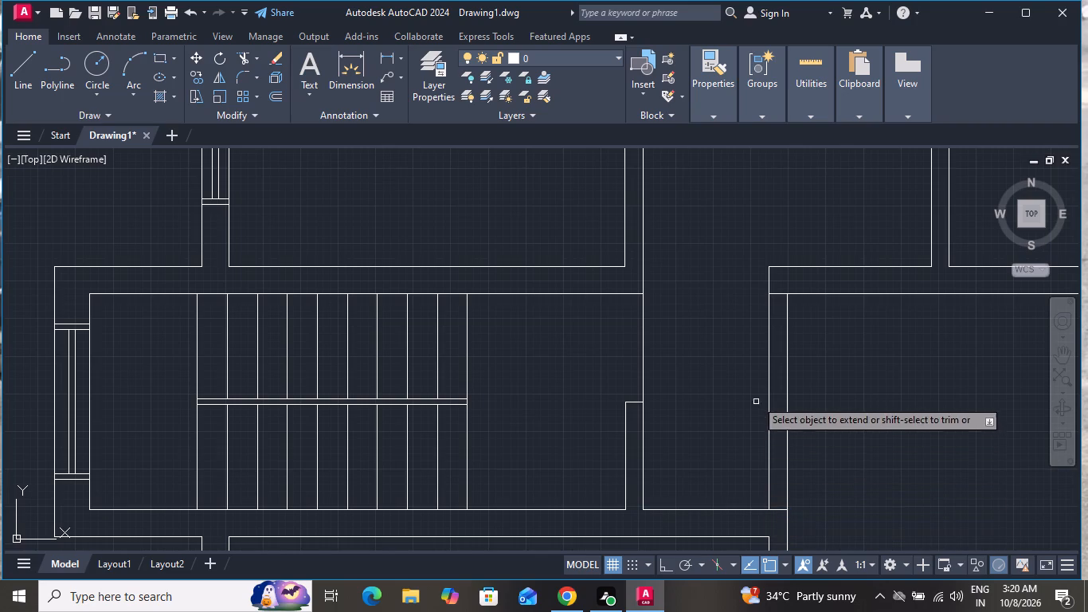
# Extend the narrow room's bottom outer line west and the upper-left room's bottom line east across the wall between them.
pyautogui.scroll(-2, 750, 313)
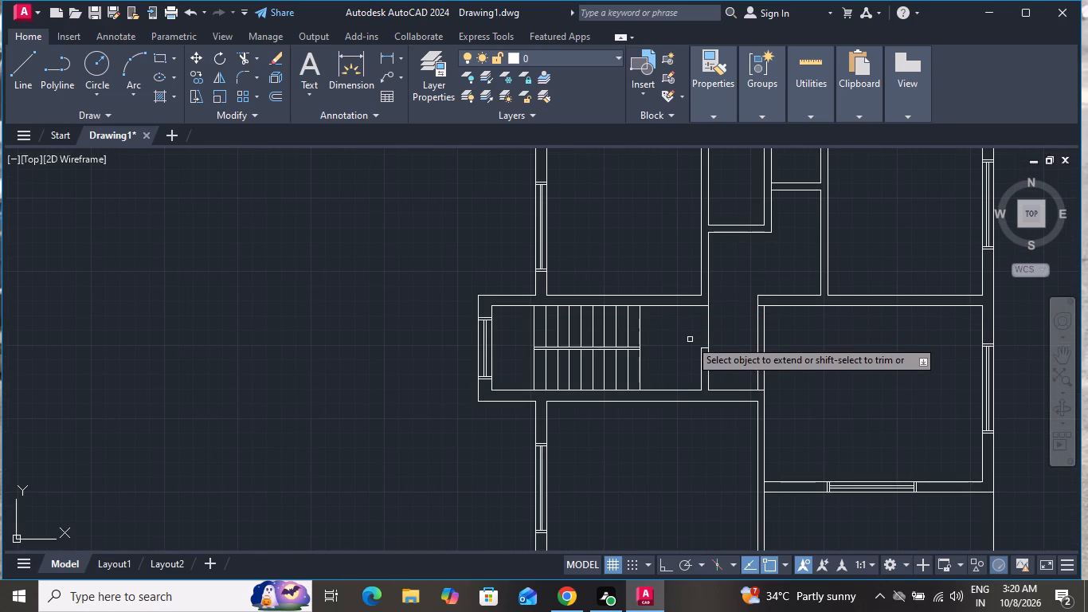
pyautogui.click(735, 234)
pyautogui.click(687, 296)
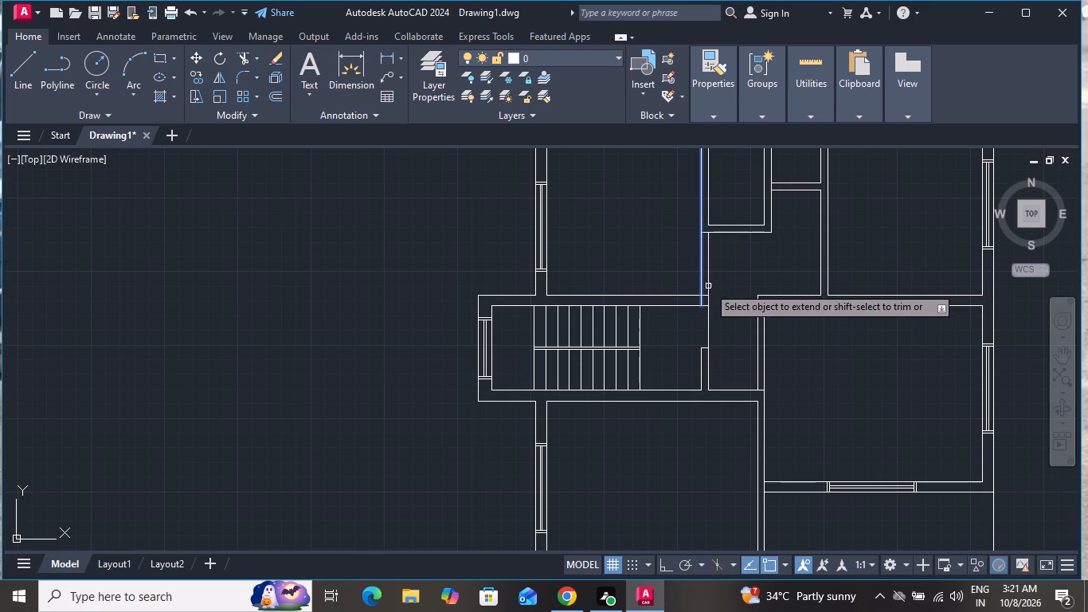
# Extend the small room's east inner line and the narrow room's two inner side lines down through their bottom walls.
pyautogui.moveTo(755, 261); pyautogui.dragTo(789, 233, button='right')
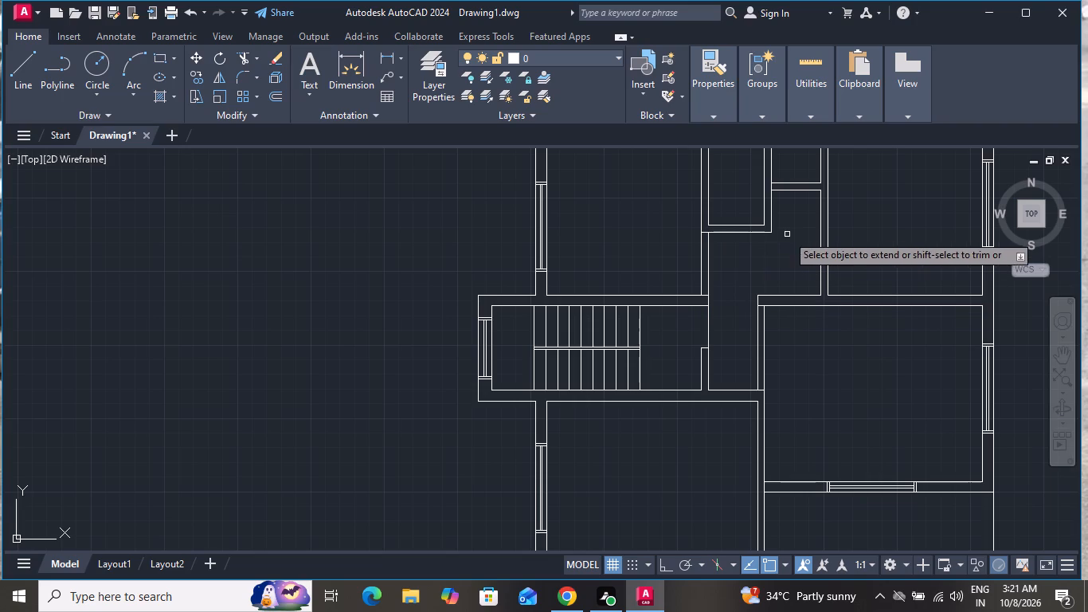
pyautogui.moveTo(789, 233); pyautogui.dragTo(793, 222, button='right')
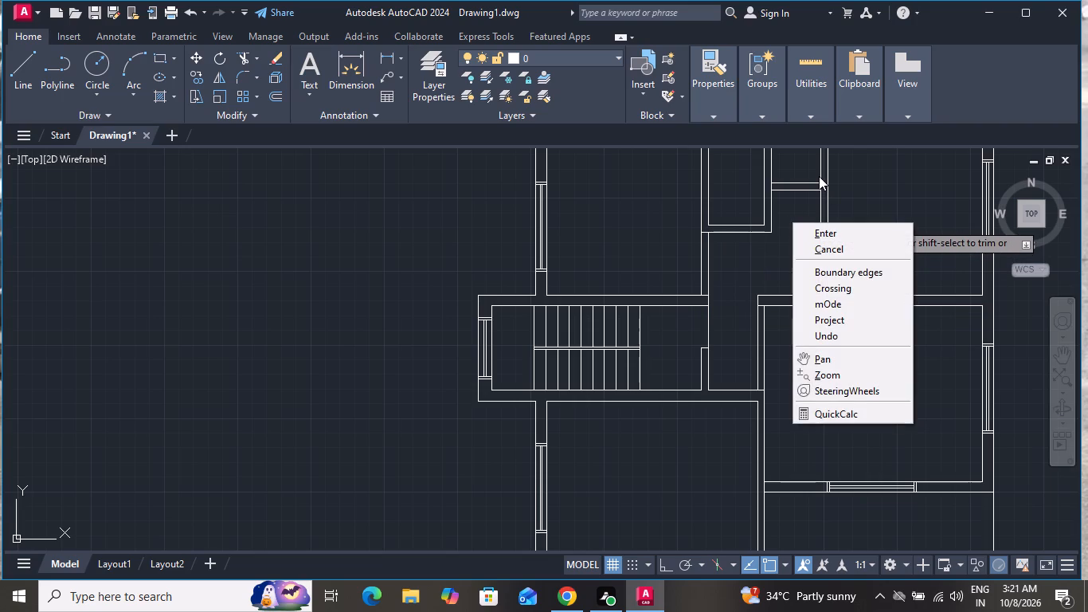
pyautogui.click(816, 167)
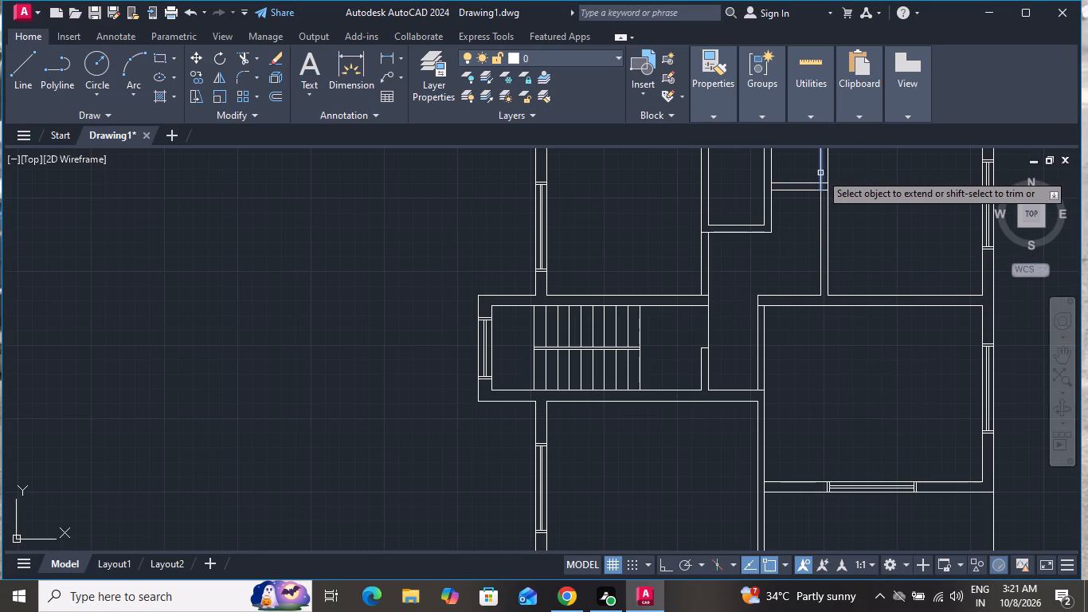
pyautogui.click(820, 173)
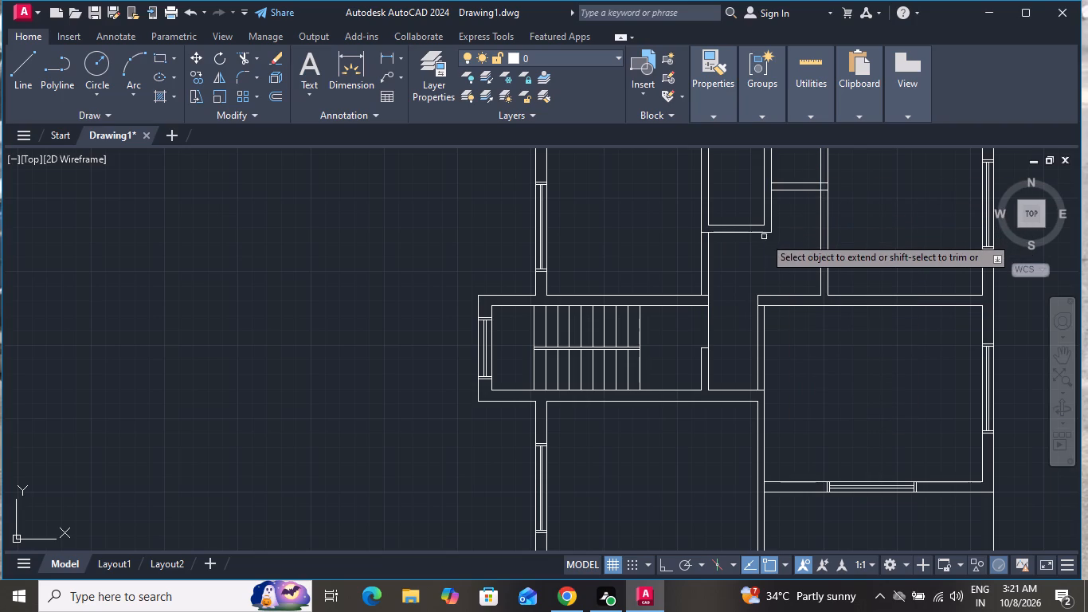
pyautogui.click(764, 214)
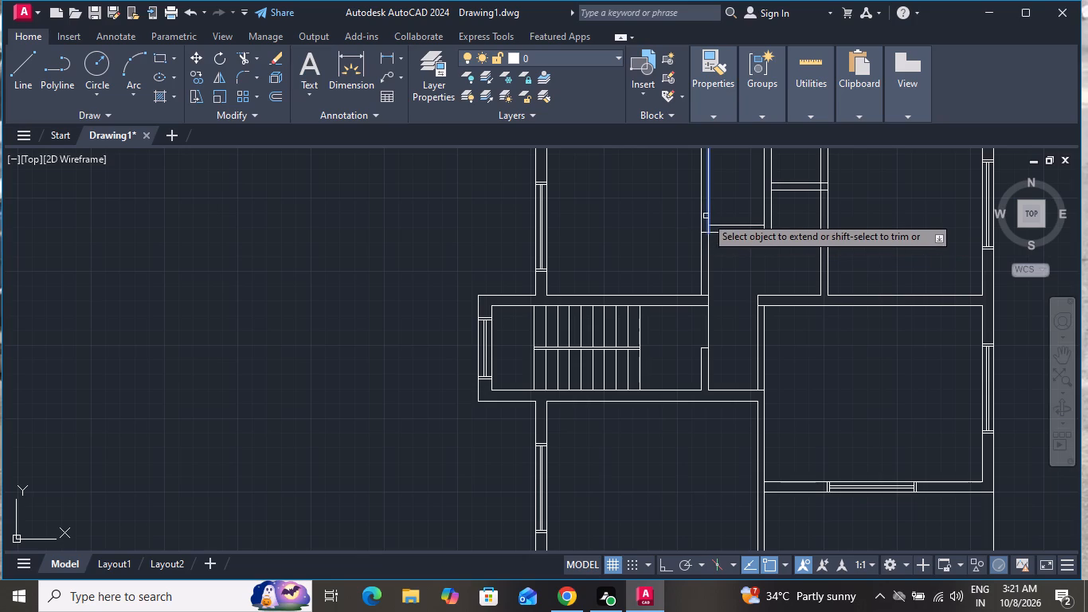
pyautogui.click(706, 216)
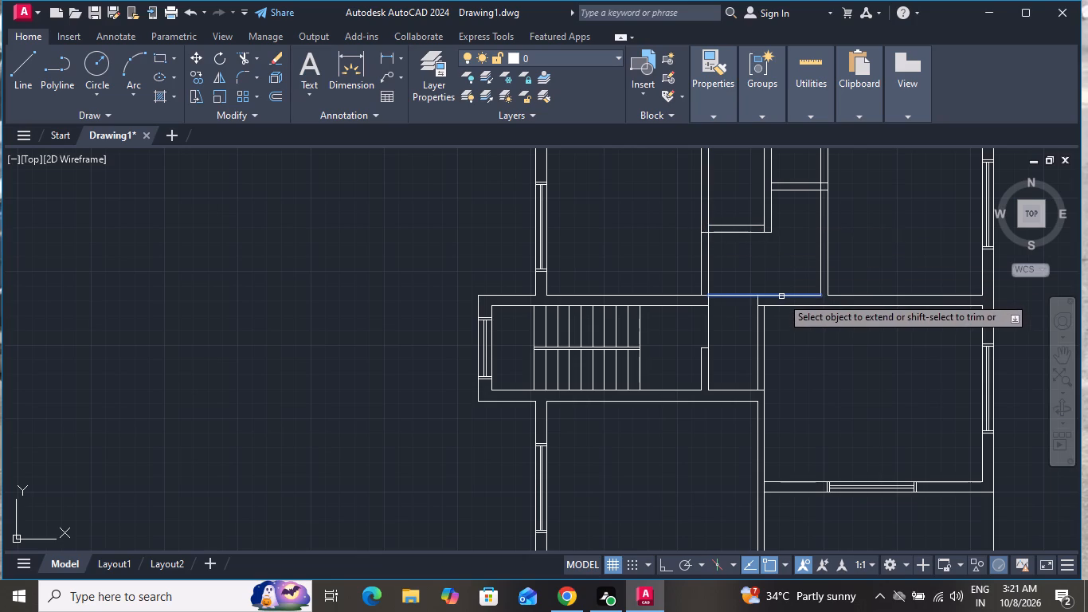
# Extend the upper-right room's bottom line west across the partition beside it.
pyautogui.click(832, 295)
# Extend the east hall wall's inner line and the stair-side stub's east line down across the hall's bottom wall.
pyautogui.scroll(-2, 828, 216)
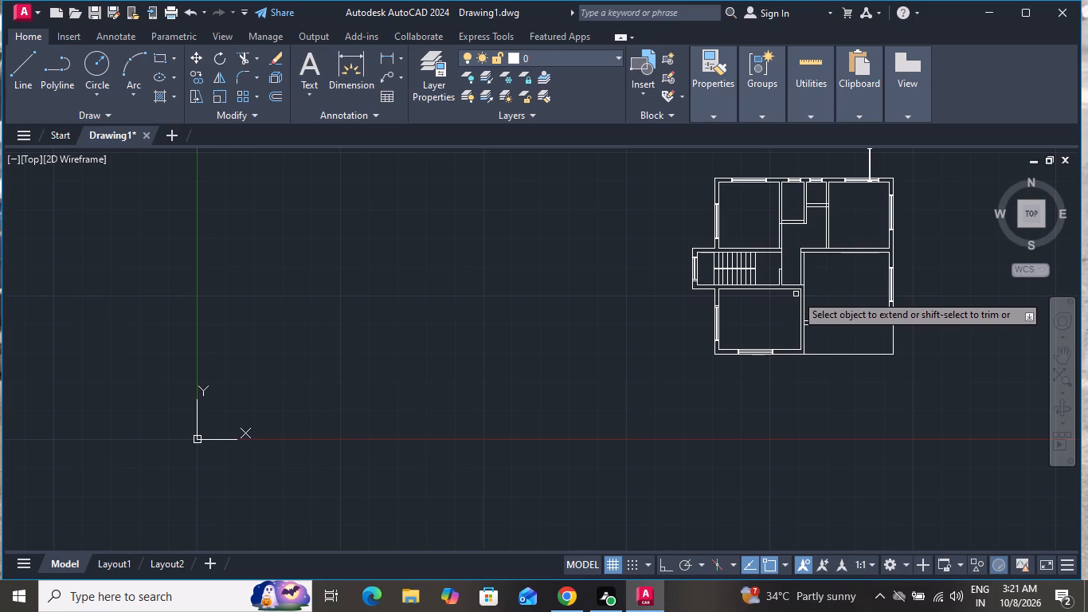
pyautogui.scroll(2, 796, 294)
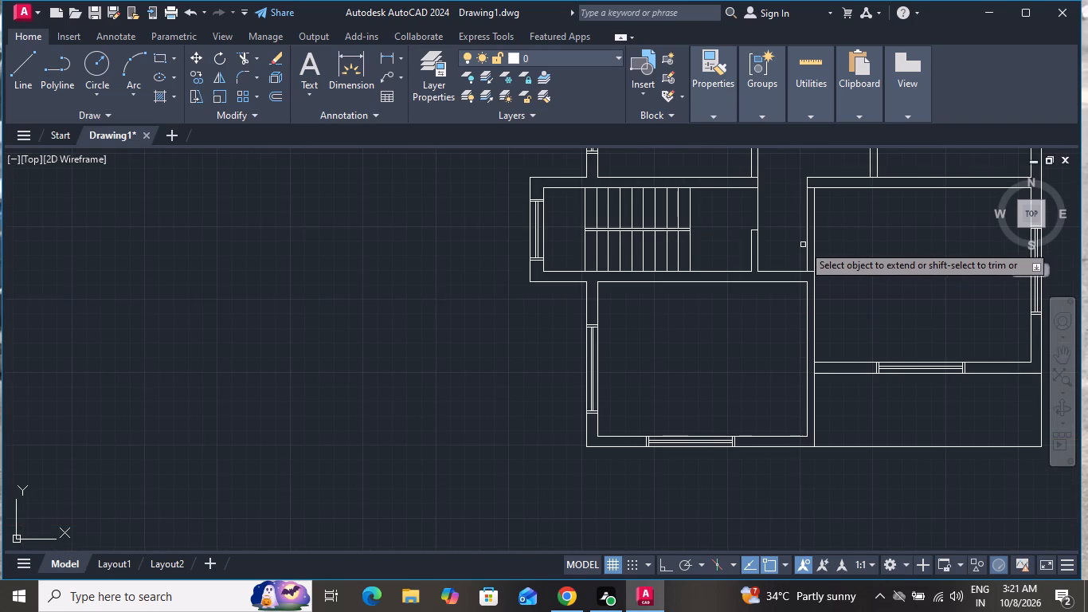
pyautogui.click(809, 256)
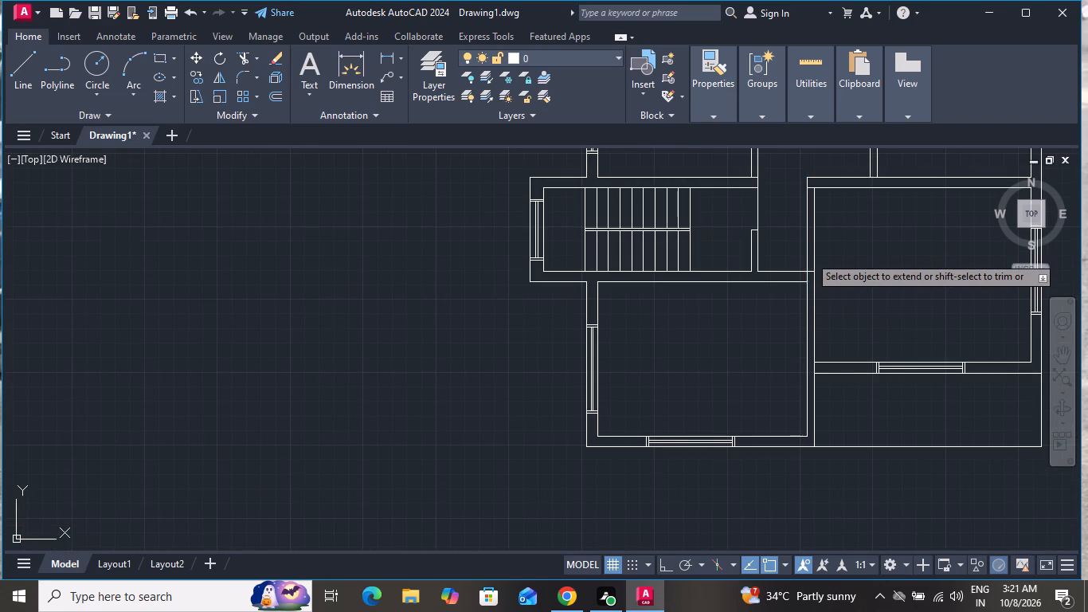
pyautogui.click(757, 260)
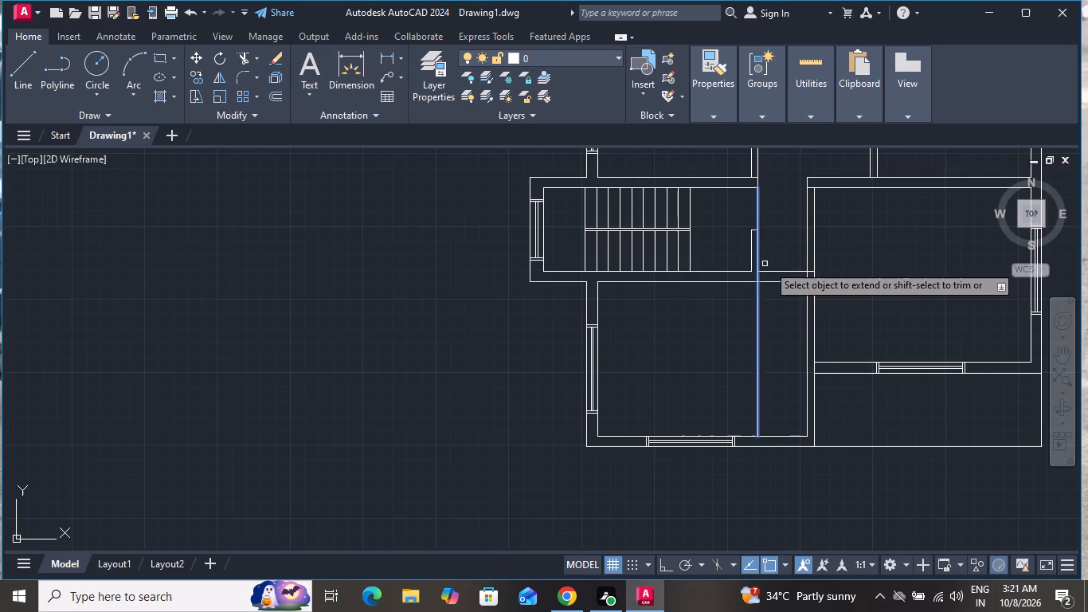
pyautogui.rightClick(867, 305)
pyautogui.click(902, 329)
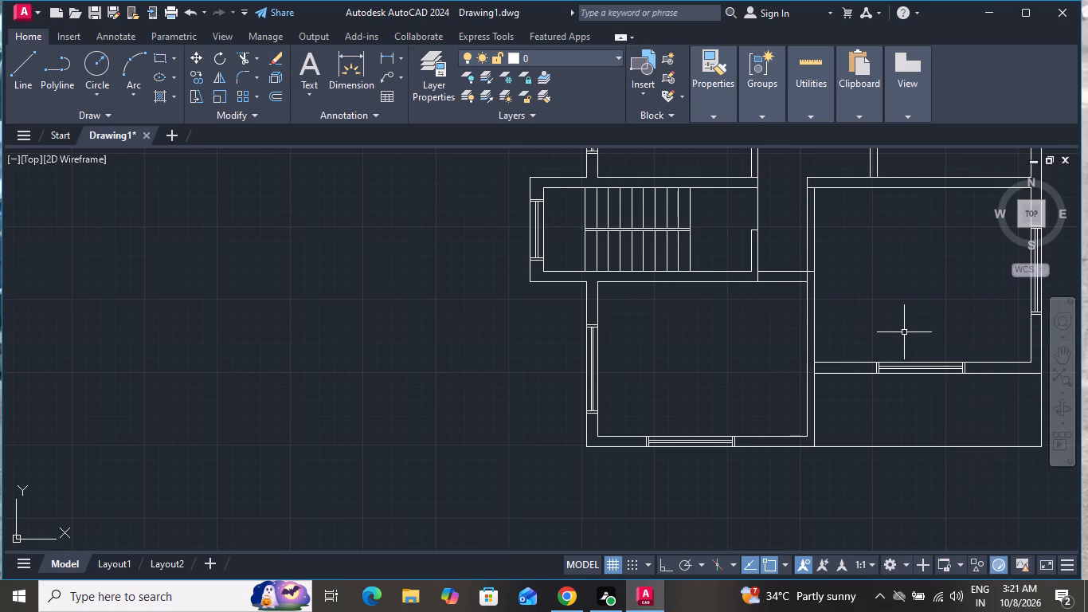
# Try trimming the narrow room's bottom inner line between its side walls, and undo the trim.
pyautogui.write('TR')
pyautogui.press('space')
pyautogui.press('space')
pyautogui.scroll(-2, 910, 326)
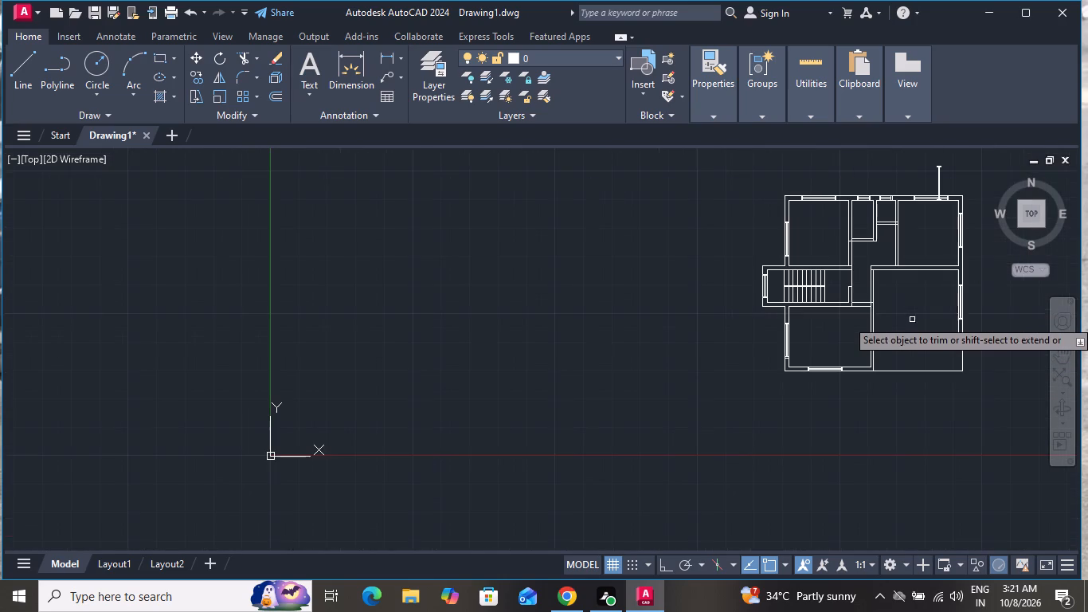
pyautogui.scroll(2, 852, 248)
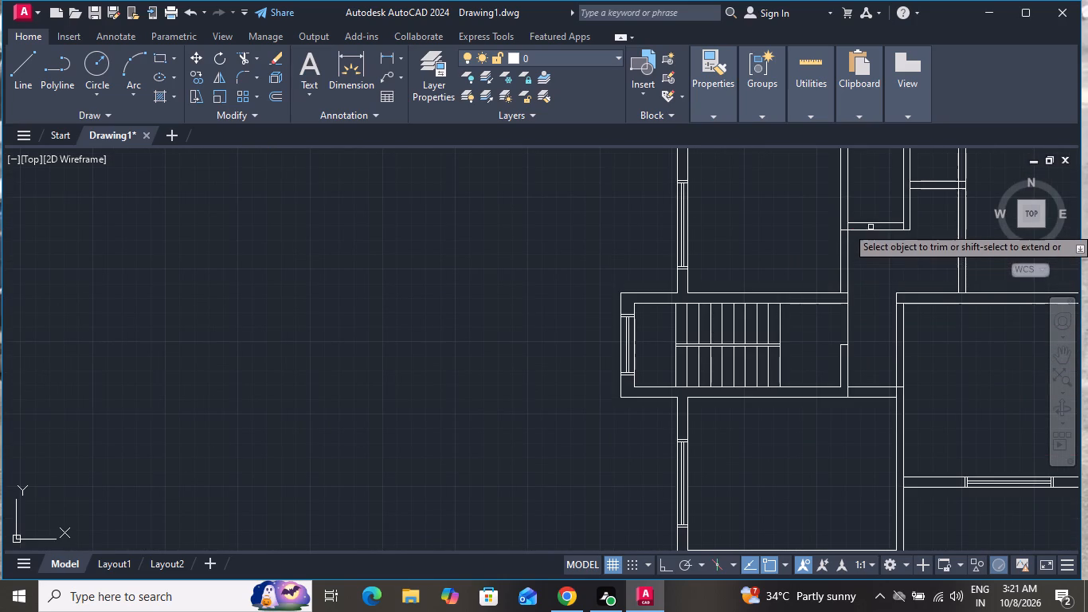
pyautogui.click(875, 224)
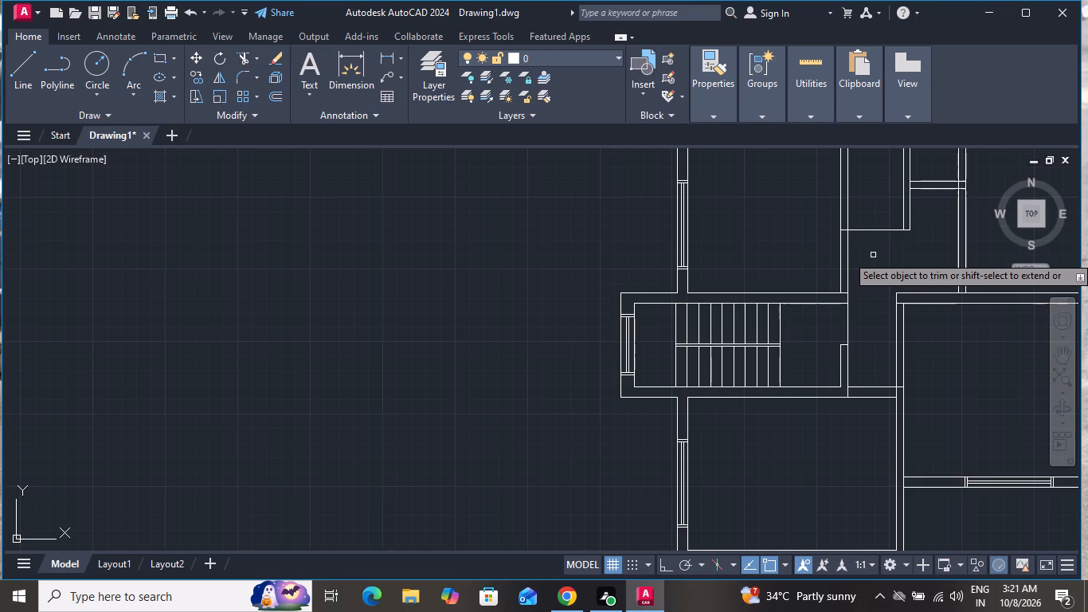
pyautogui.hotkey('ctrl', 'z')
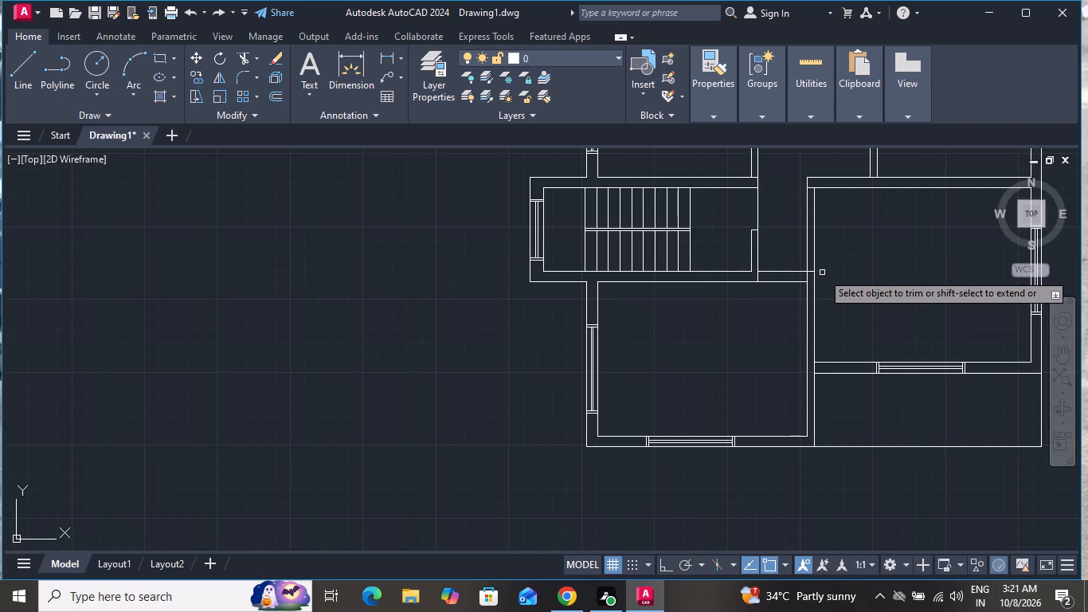
# Trim the lower-right room's west line beside the hall and the upper-left room's east line below the narrow room.
pyautogui.scroll(-1, 822, 273)
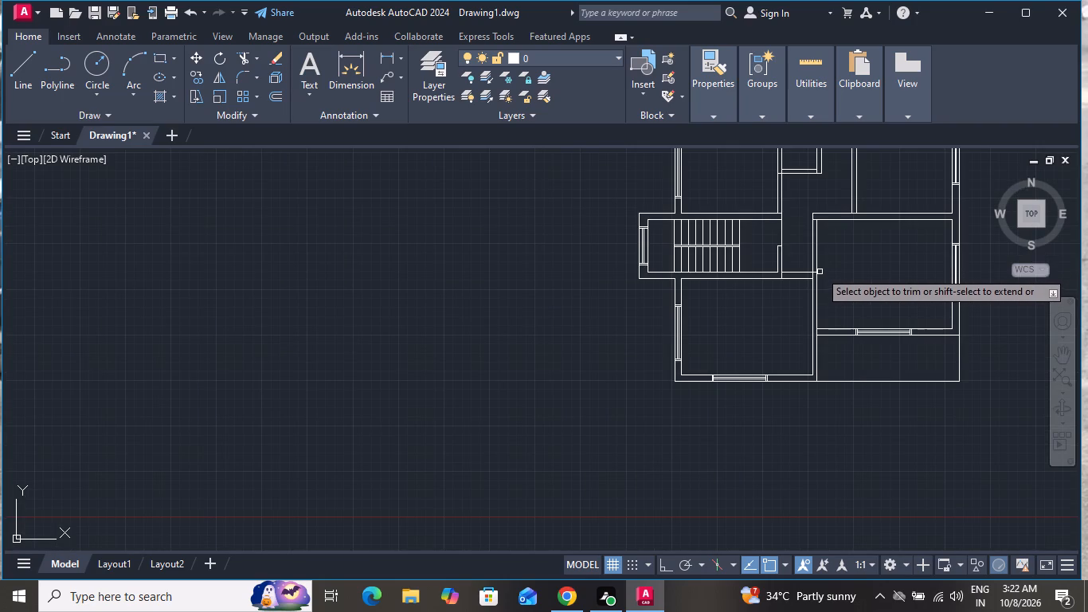
pyautogui.scroll(1, 818, 264)
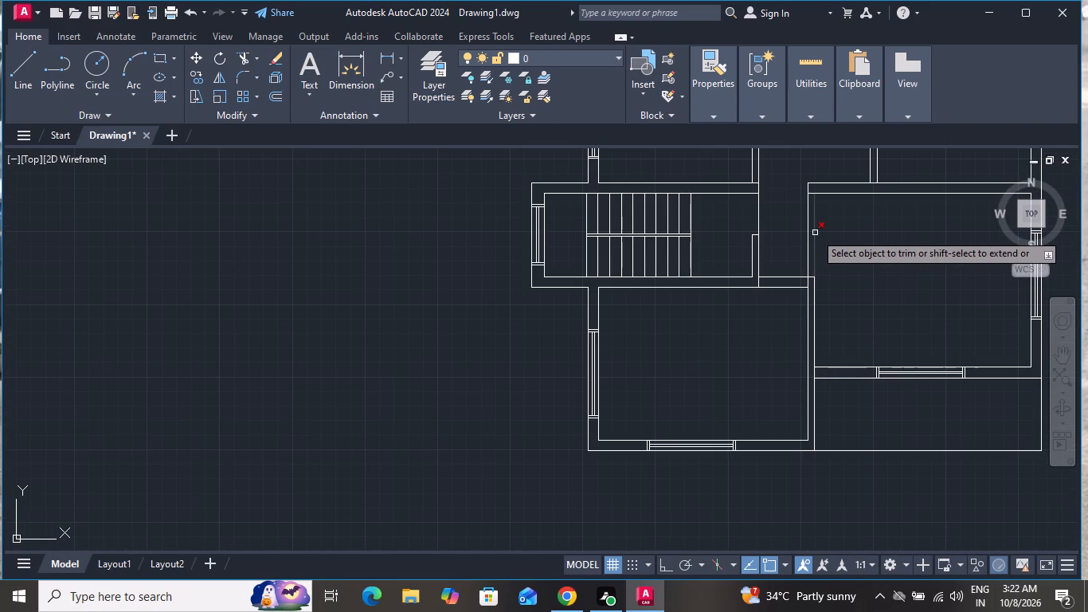
pyautogui.click(815, 233)
pyautogui.scroll(-1, 854, 270)
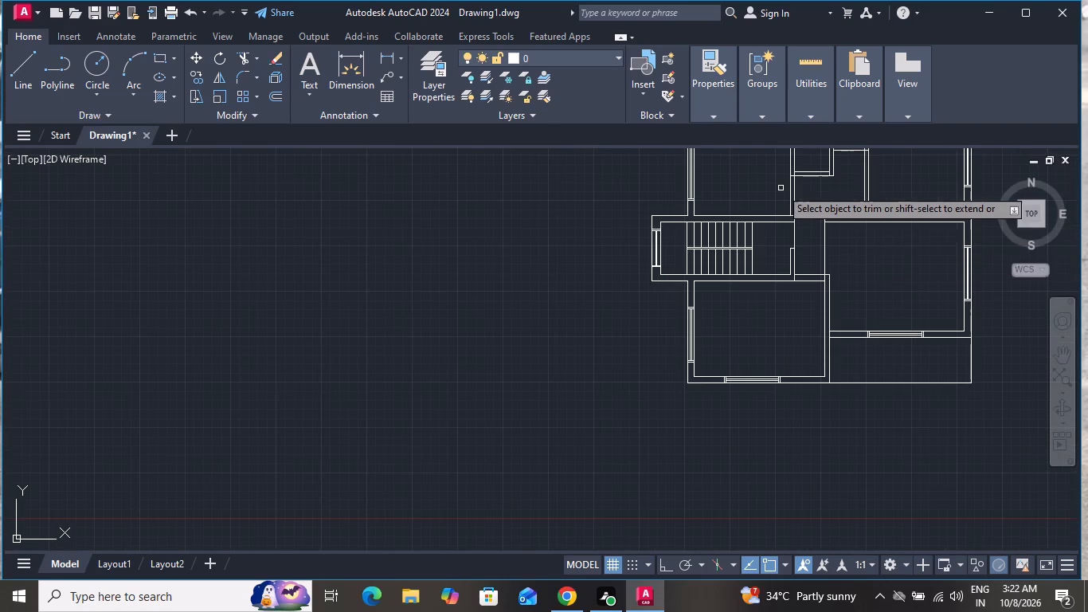
pyautogui.scroll(1, 776, 187)
pyautogui.click(798, 185)
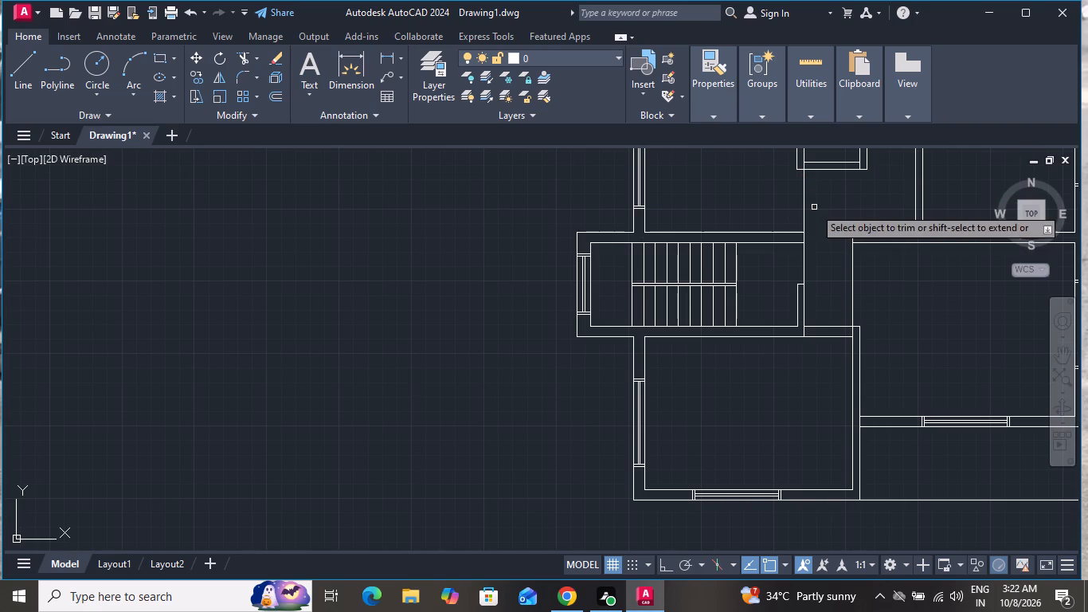
# Trim the lower-left room's top inner line between the stair-side stub and the east partition.
pyautogui.scroll(-2, 824, 228)
pyautogui.scroll(2, 826, 283)
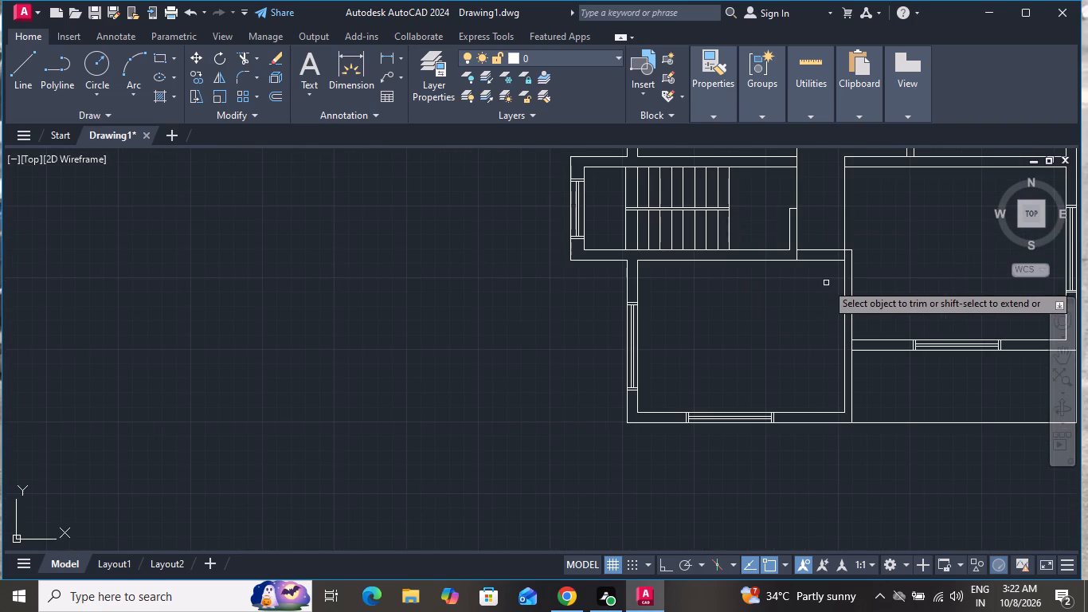
pyautogui.click(821, 263)
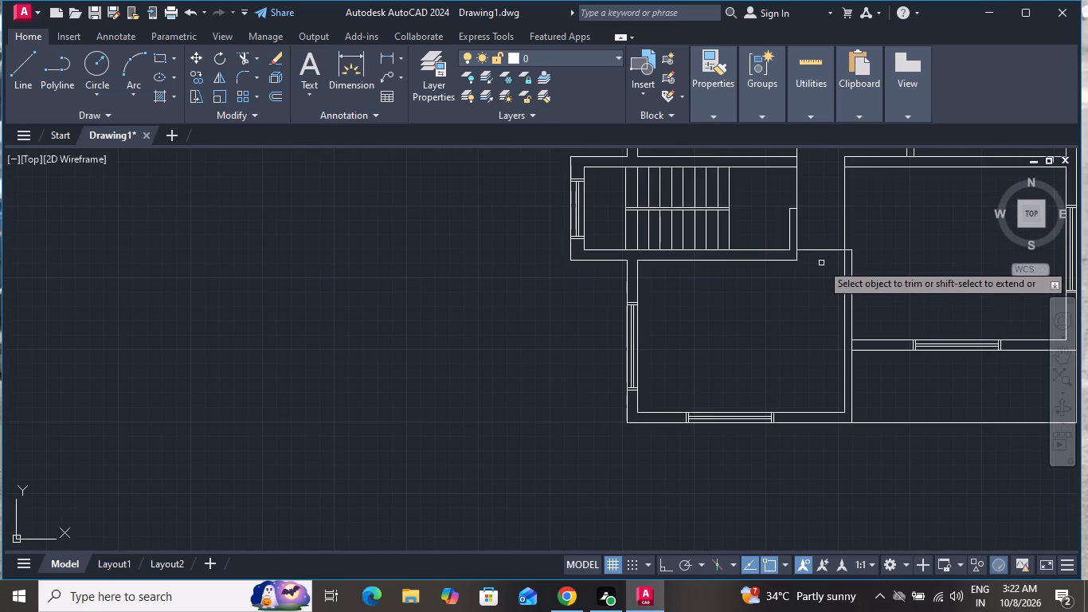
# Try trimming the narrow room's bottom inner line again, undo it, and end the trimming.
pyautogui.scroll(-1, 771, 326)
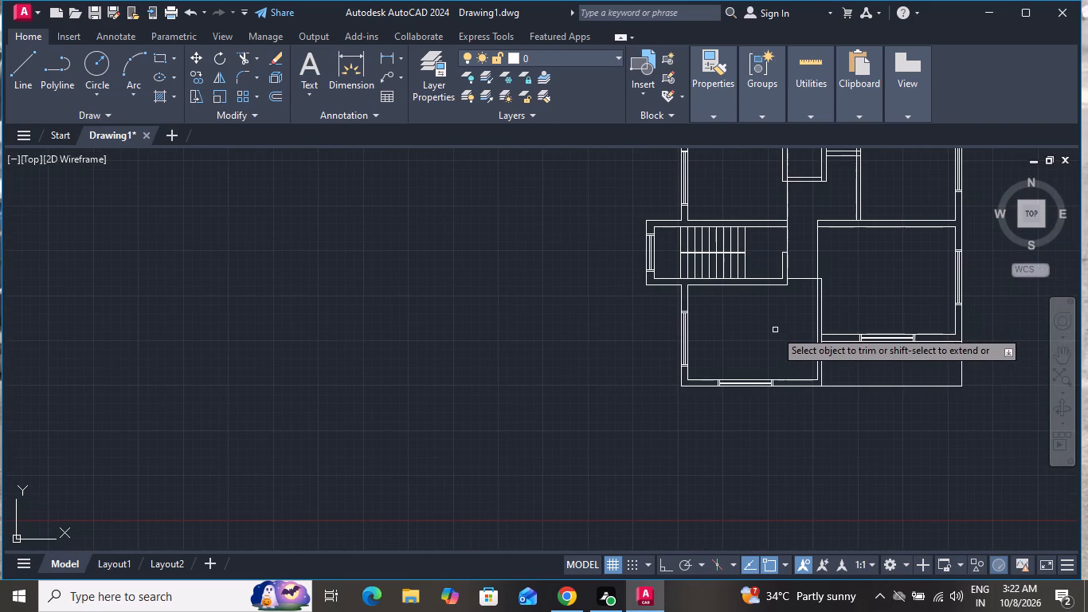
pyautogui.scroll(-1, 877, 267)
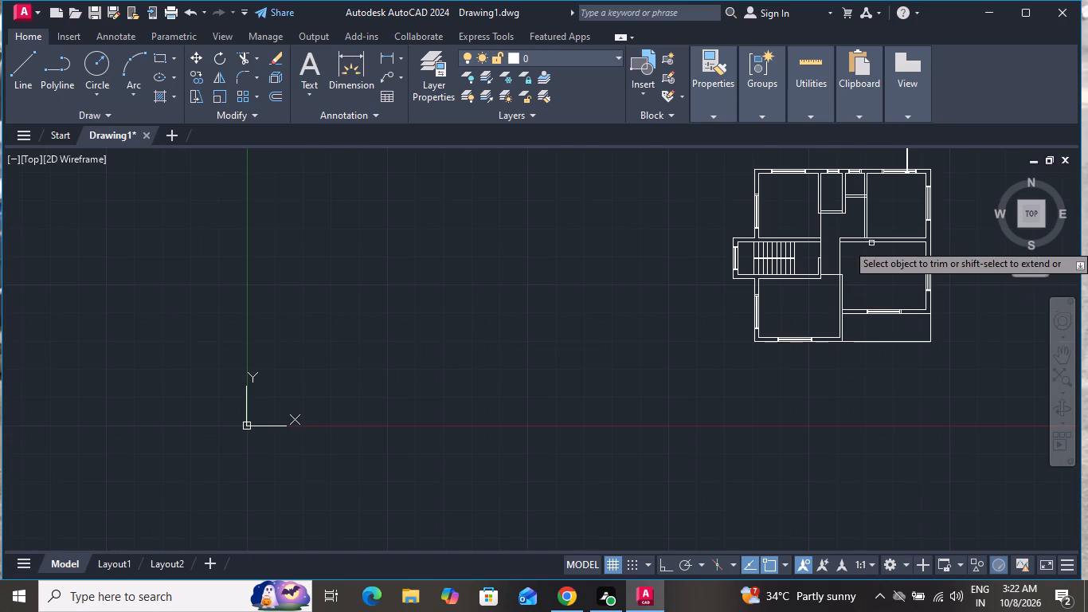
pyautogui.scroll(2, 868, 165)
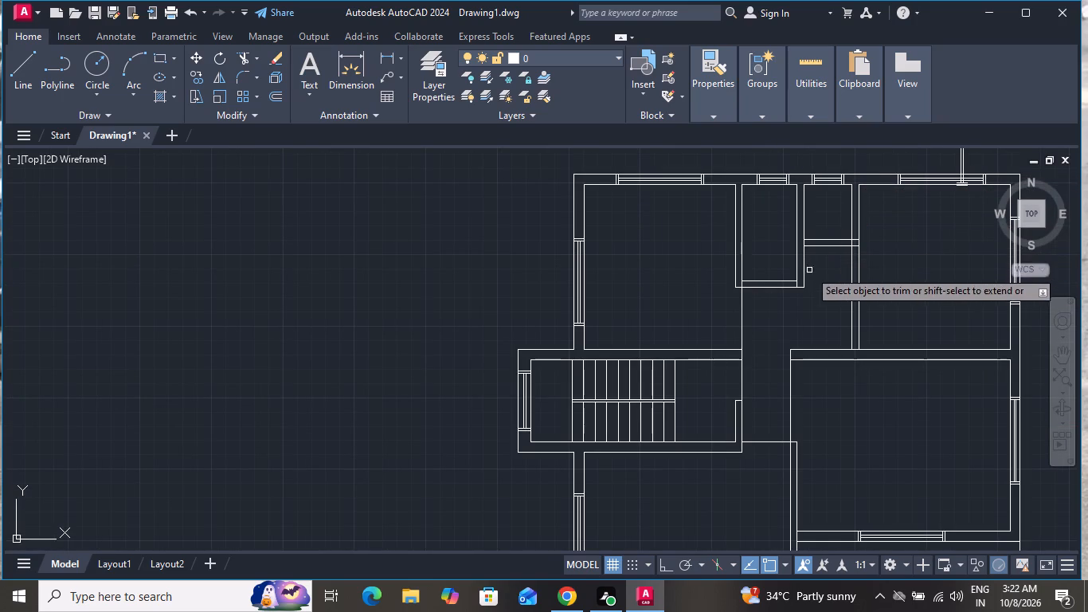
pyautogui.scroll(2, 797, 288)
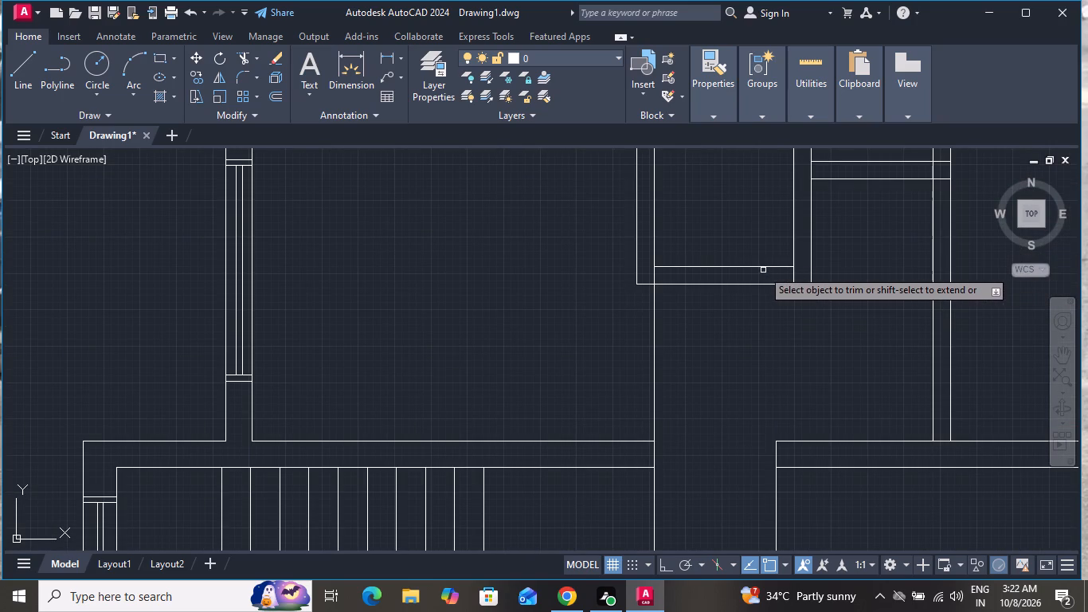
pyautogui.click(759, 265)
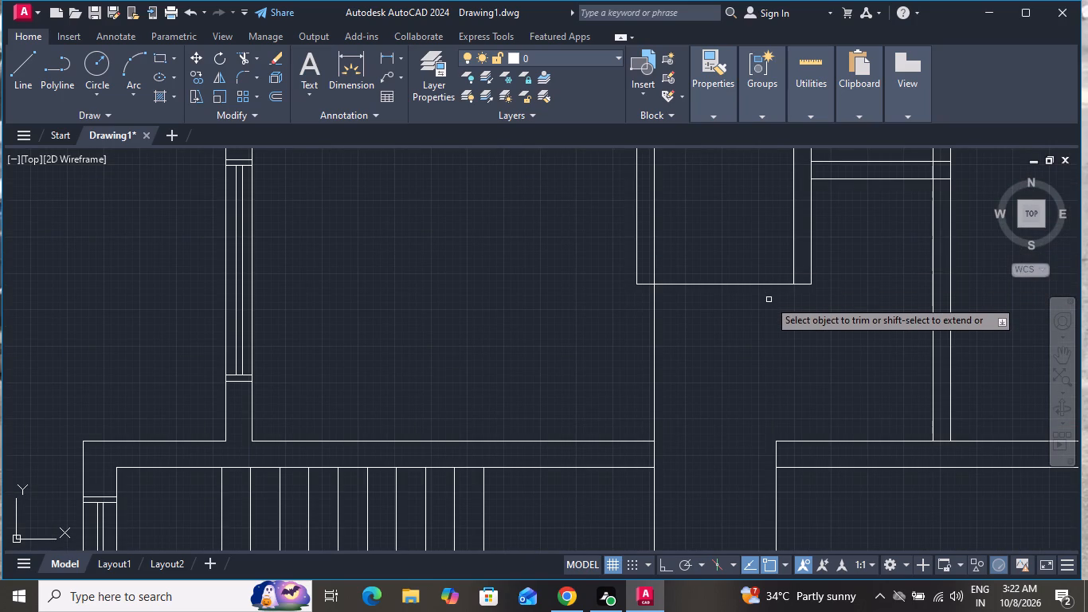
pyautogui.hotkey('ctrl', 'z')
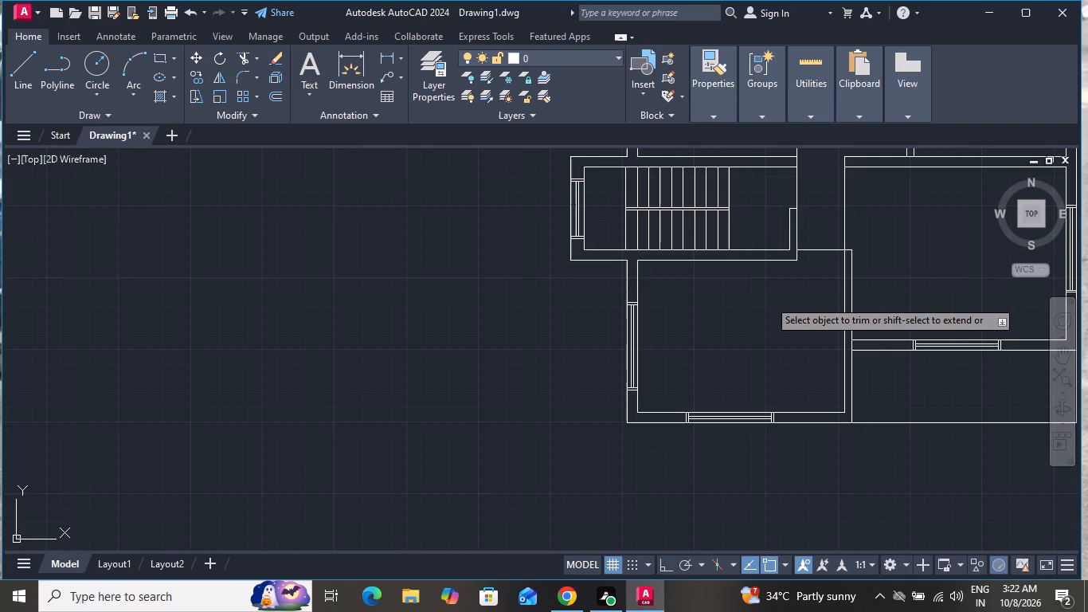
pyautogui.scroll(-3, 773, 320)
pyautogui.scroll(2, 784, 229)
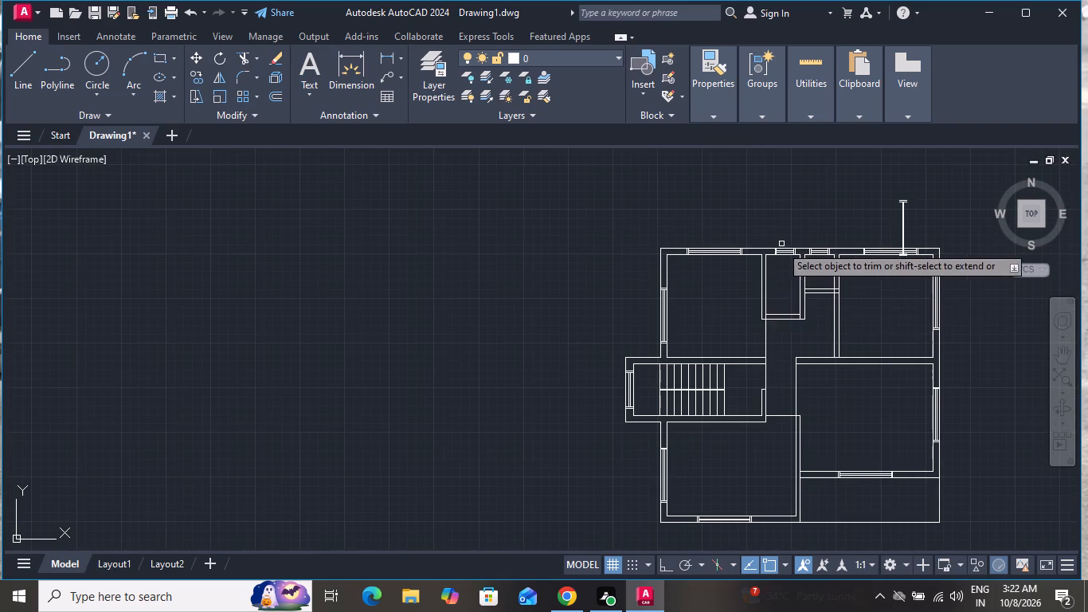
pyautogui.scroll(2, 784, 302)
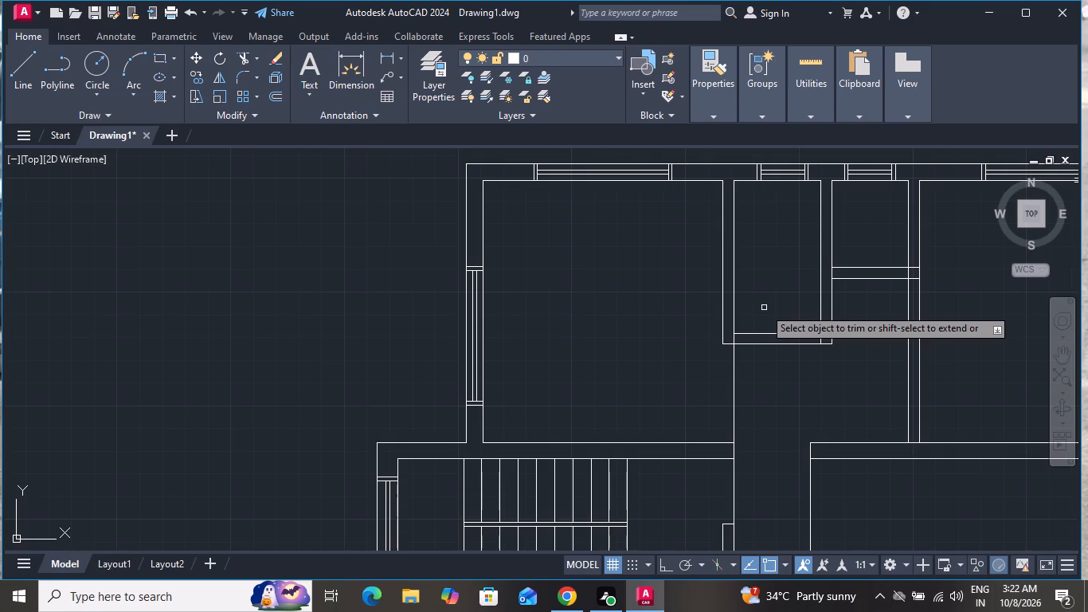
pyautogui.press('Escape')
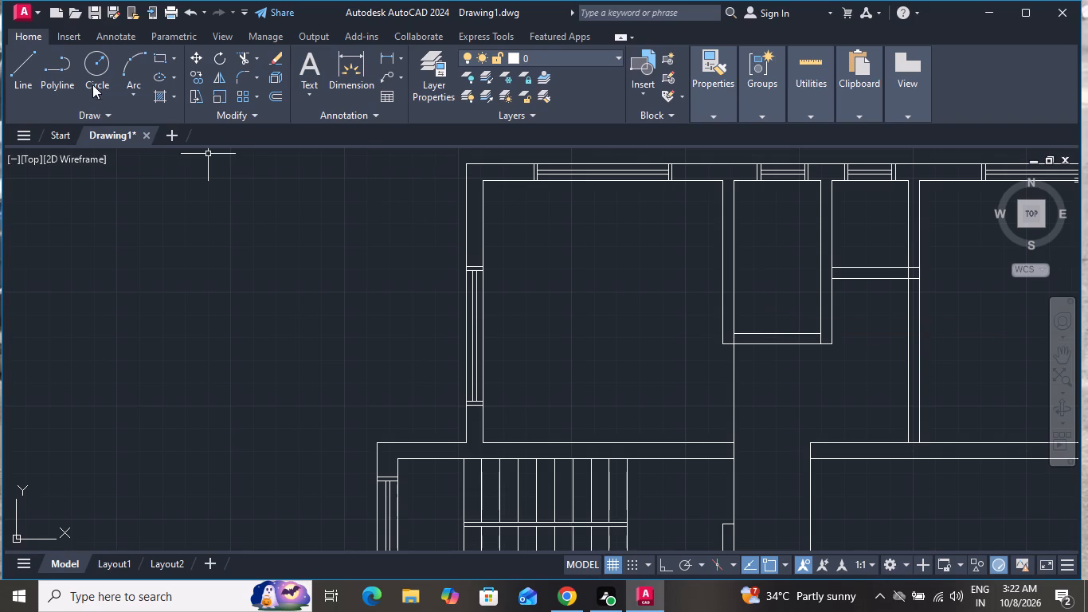
# Draw a short vertical line across the narrow room's bottom wall, partway along from its west side.
pyautogui.click(24, 77)
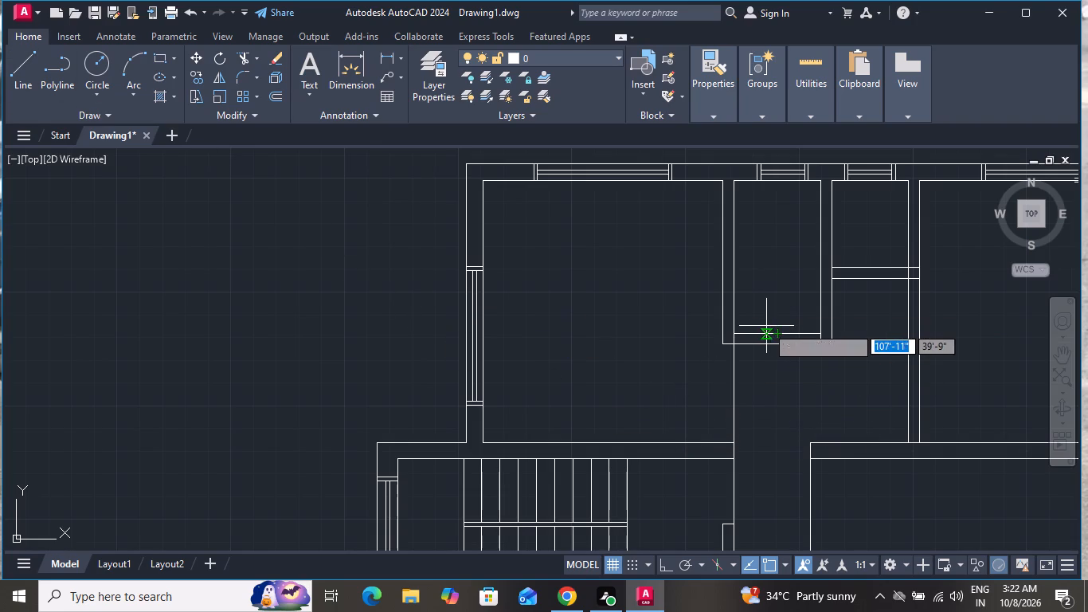
pyautogui.click(760, 333)
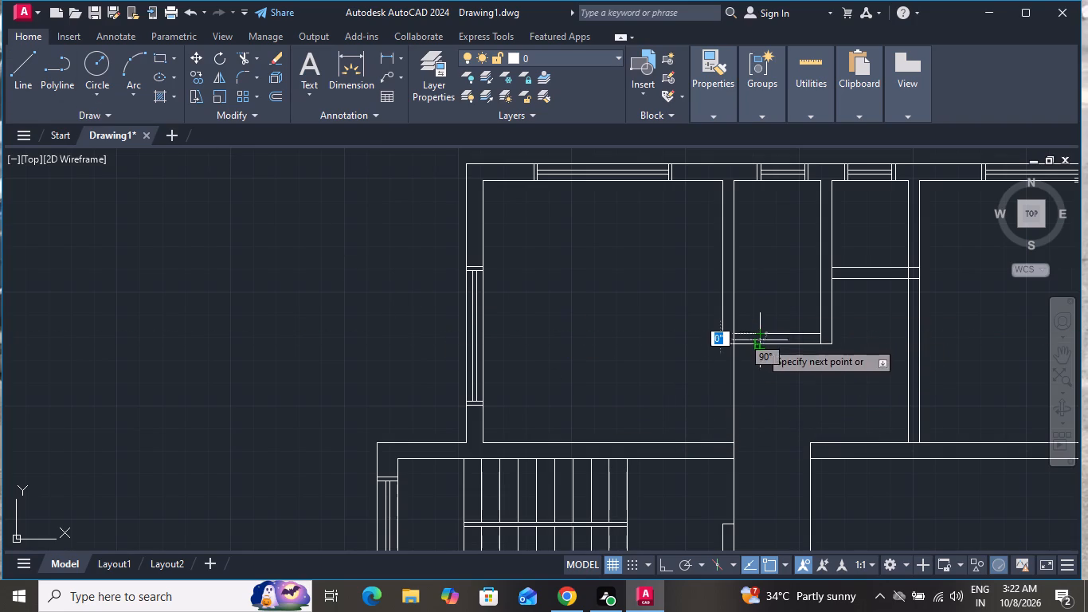
pyautogui.click(760, 342)
pyautogui.scroll(1, 760, 342)
pyautogui.rightClick(760, 342)
pyautogui.click(782, 370)
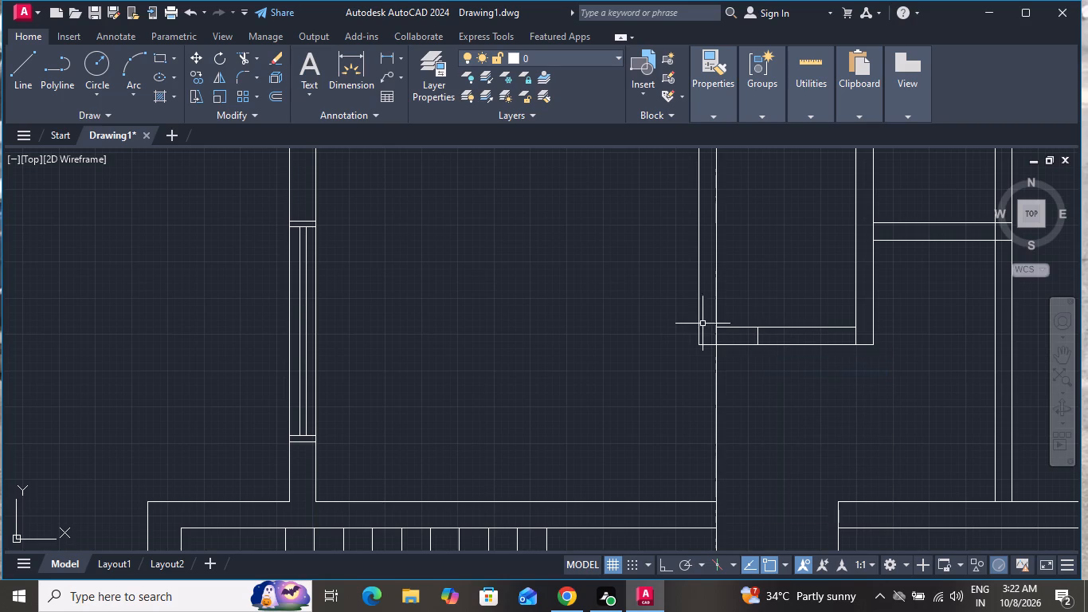
# Trim the narrow room's west inner line through its bottom wall and the bottom inner line east of the short cross line.
pyautogui.scroll(1, 716, 335)
pyautogui.press('t')
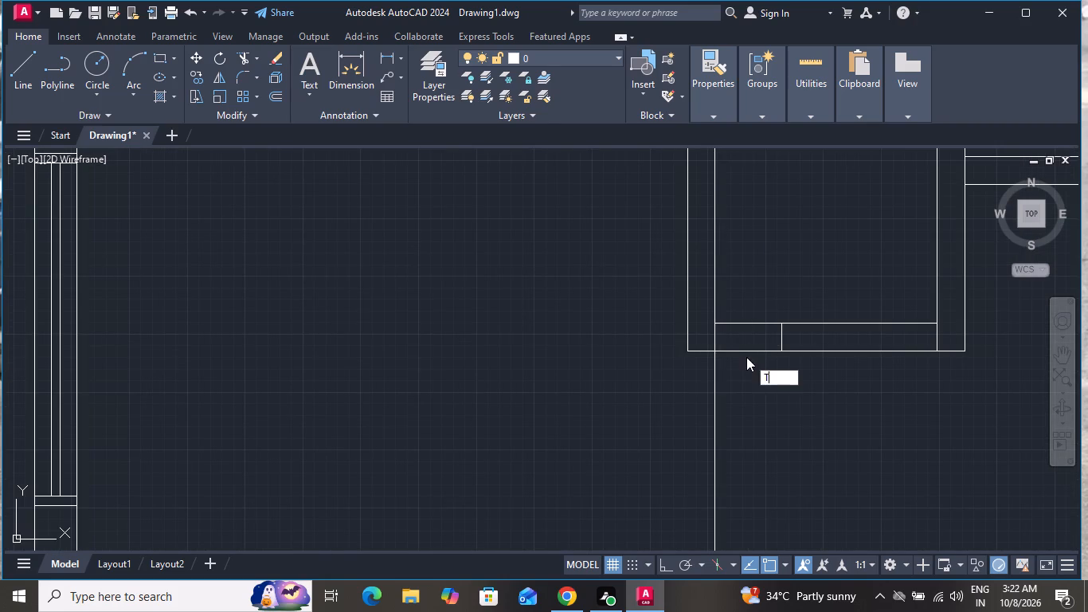
pyautogui.press('r')
pyautogui.press('space')
pyautogui.press('space')
pyautogui.click(732, 338)
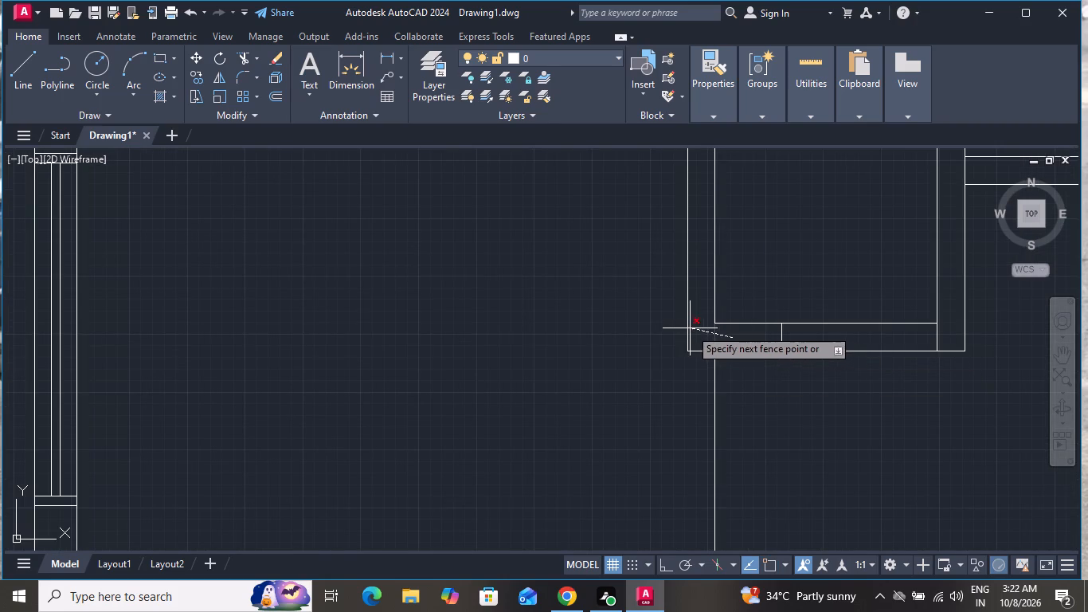
pyautogui.click(690, 328)
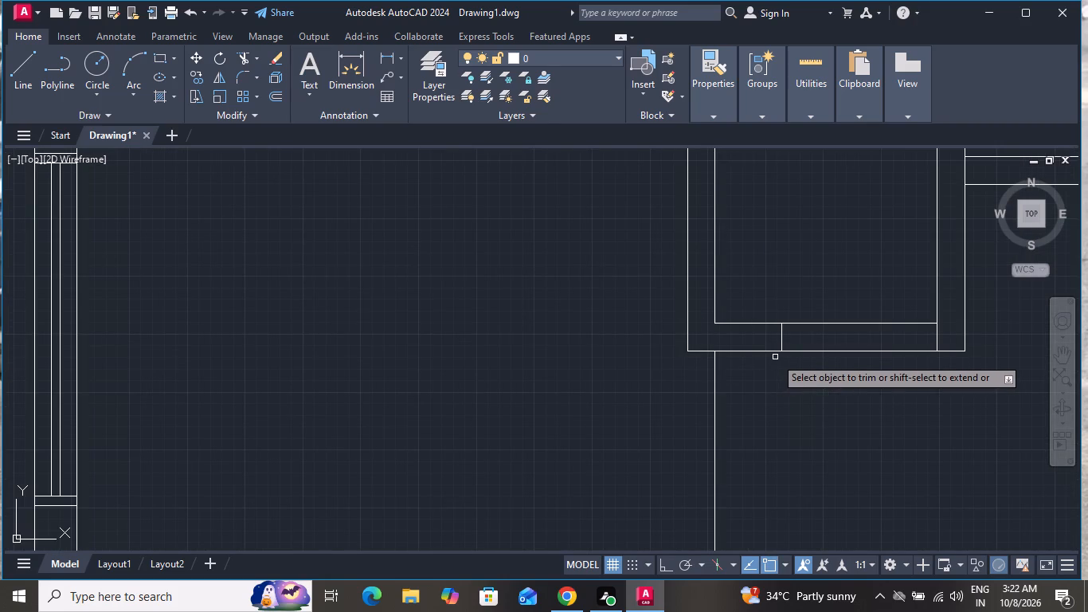
pyautogui.scroll(-2, 775, 357)
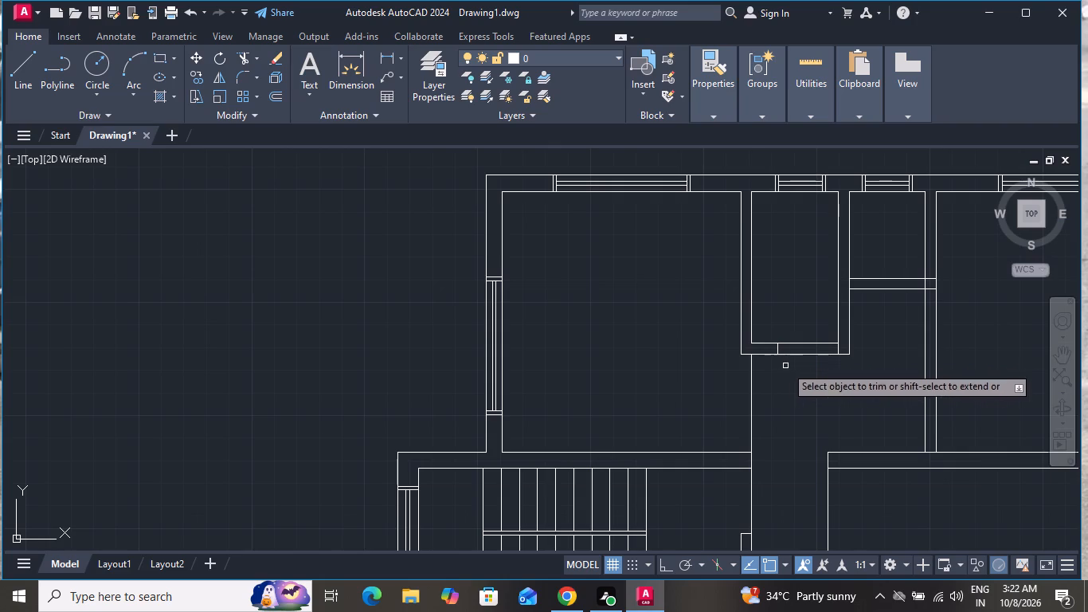
pyautogui.click(816, 343)
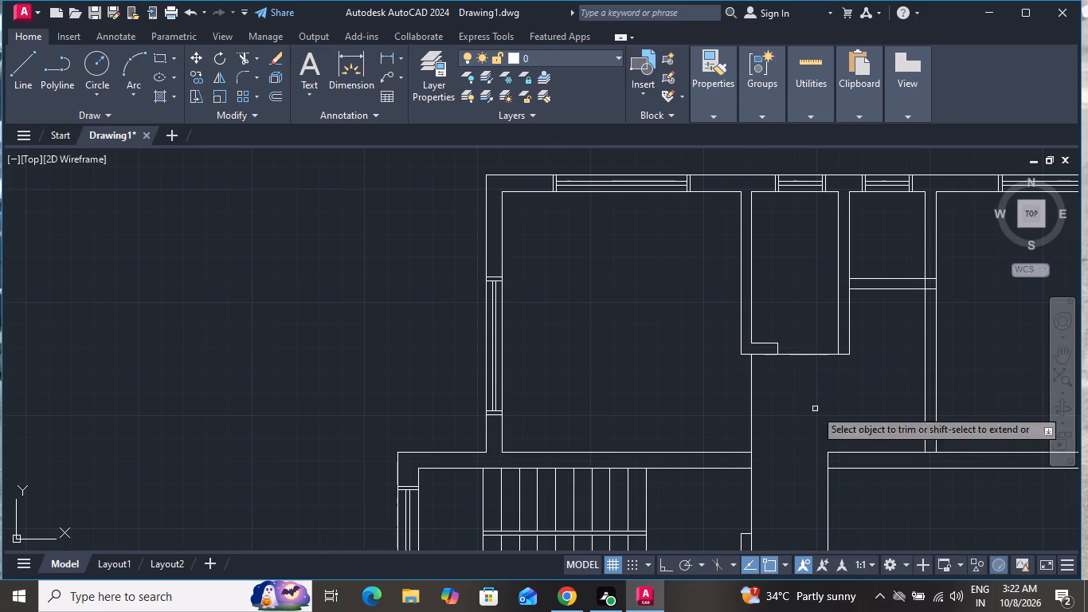
# Trim the overlapping lines where the small upper room's bottom partition meets the walls on its east and west ends.
pyautogui.scroll(1, 953, 245)
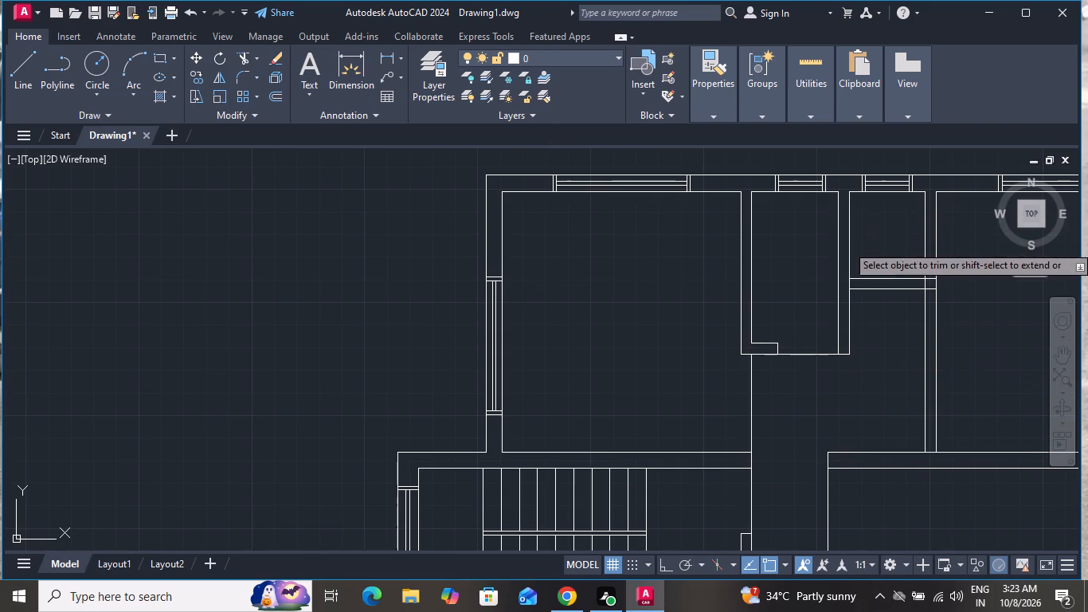
pyautogui.scroll(1, 952, 245)
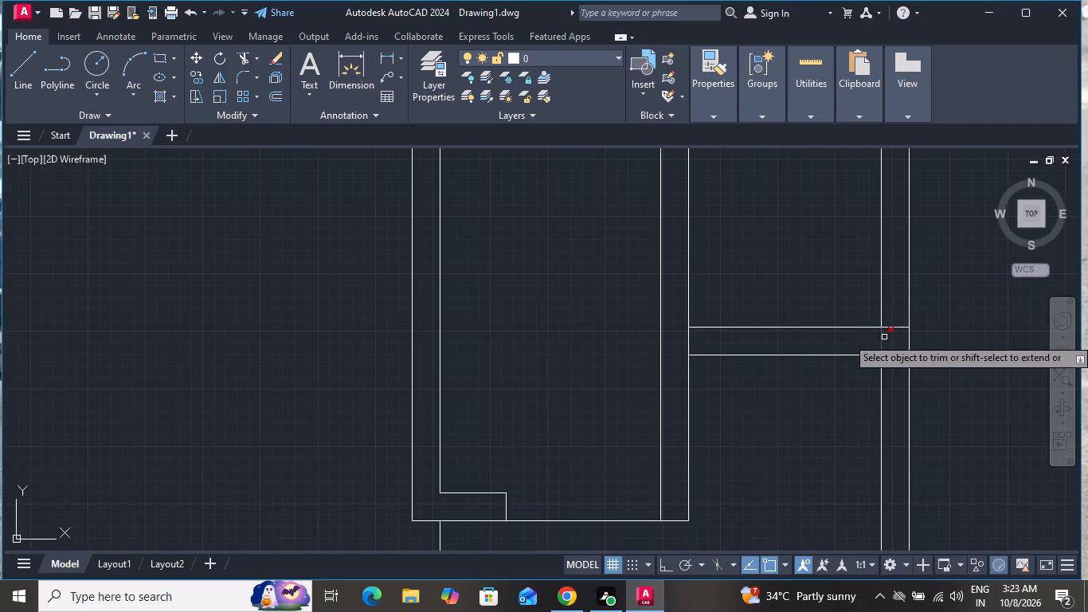
pyautogui.click(902, 303)
pyautogui.click(884, 379)
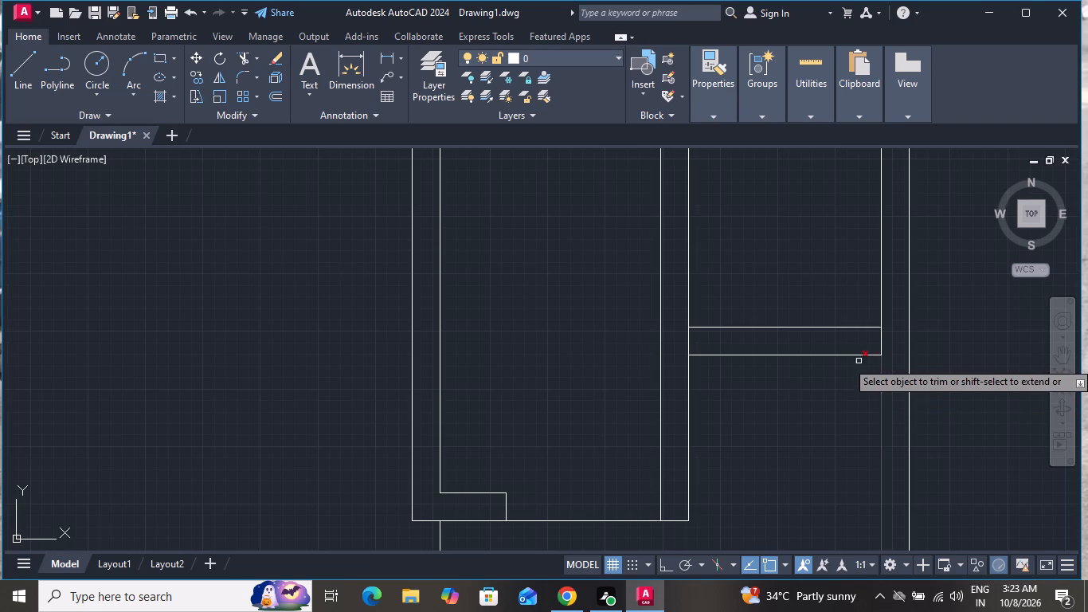
pyautogui.scroll(1, 691, 336)
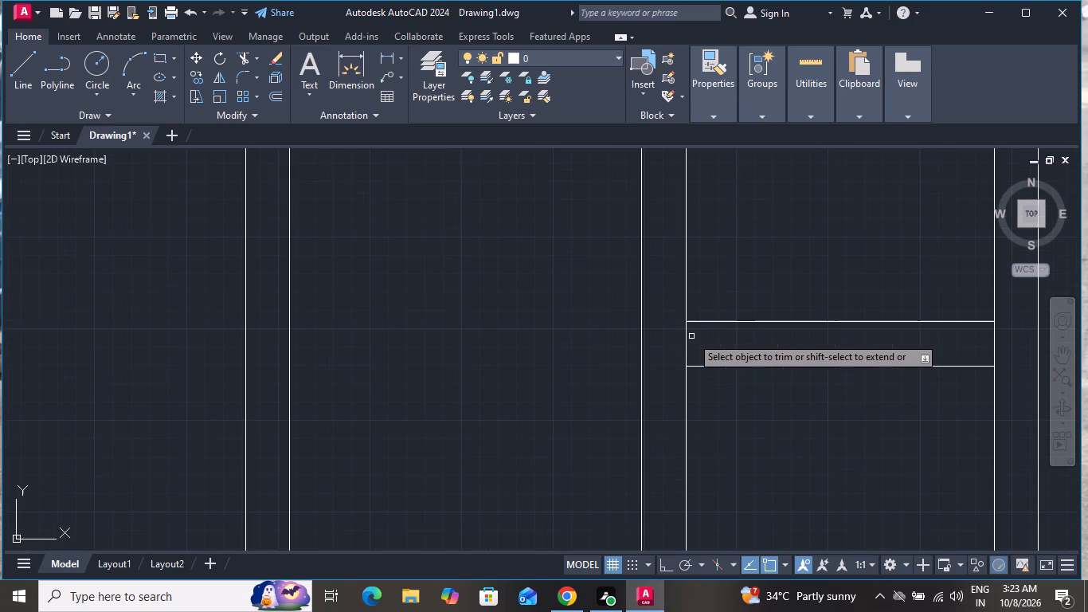
pyautogui.click(697, 336)
pyautogui.click(677, 351)
# Draw a short vertical line across the small upper room's bottom partition, near its west end.
pyautogui.click(27, 57)
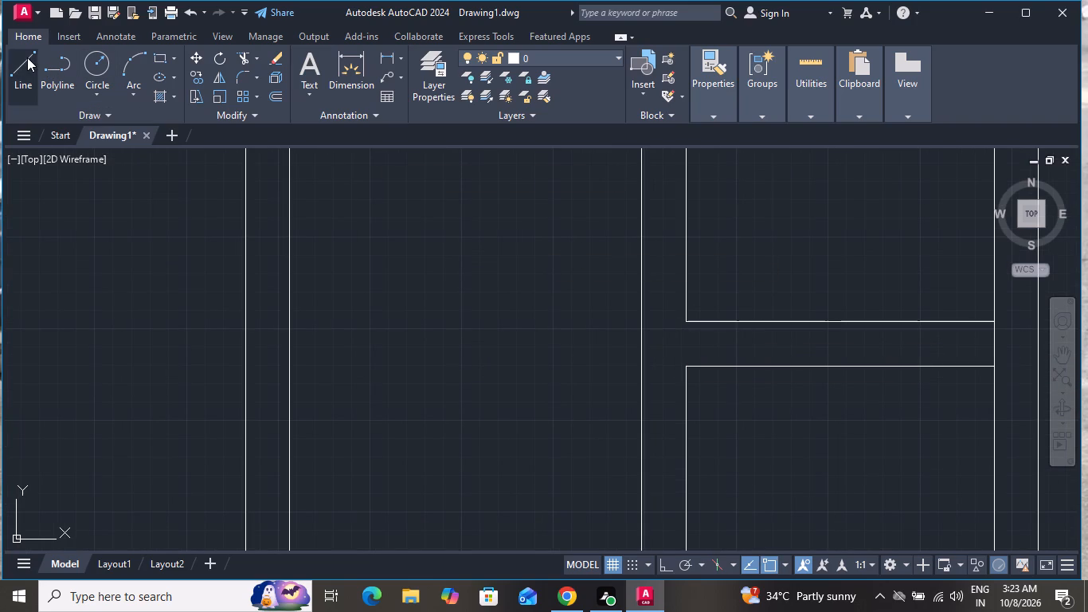
pyautogui.click(744, 322)
pyautogui.click(742, 362)
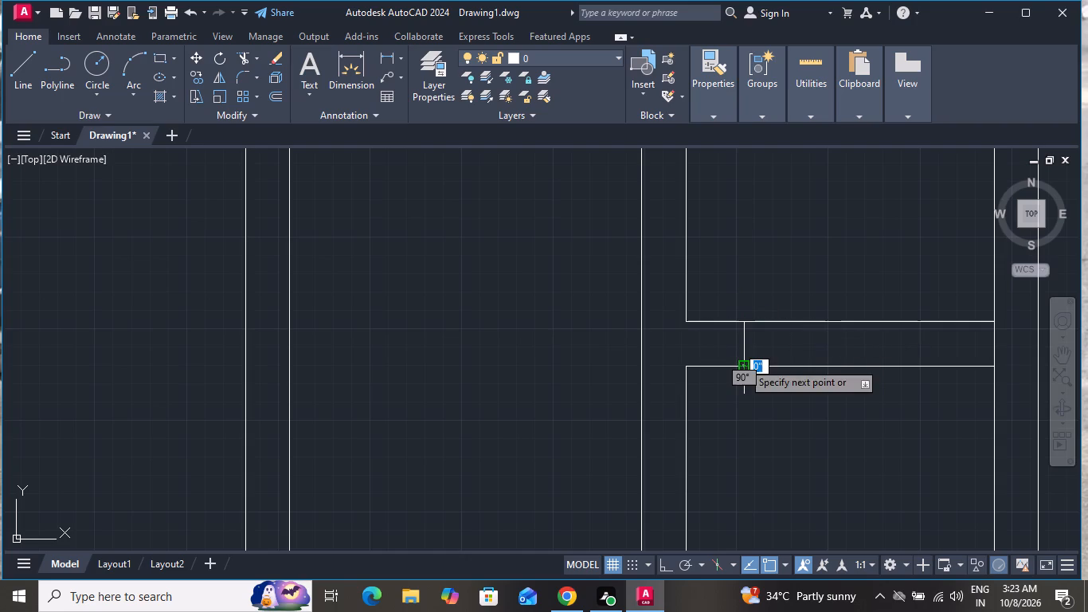
pyautogui.rightClick(742, 362)
pyautogui.click(785, 382)
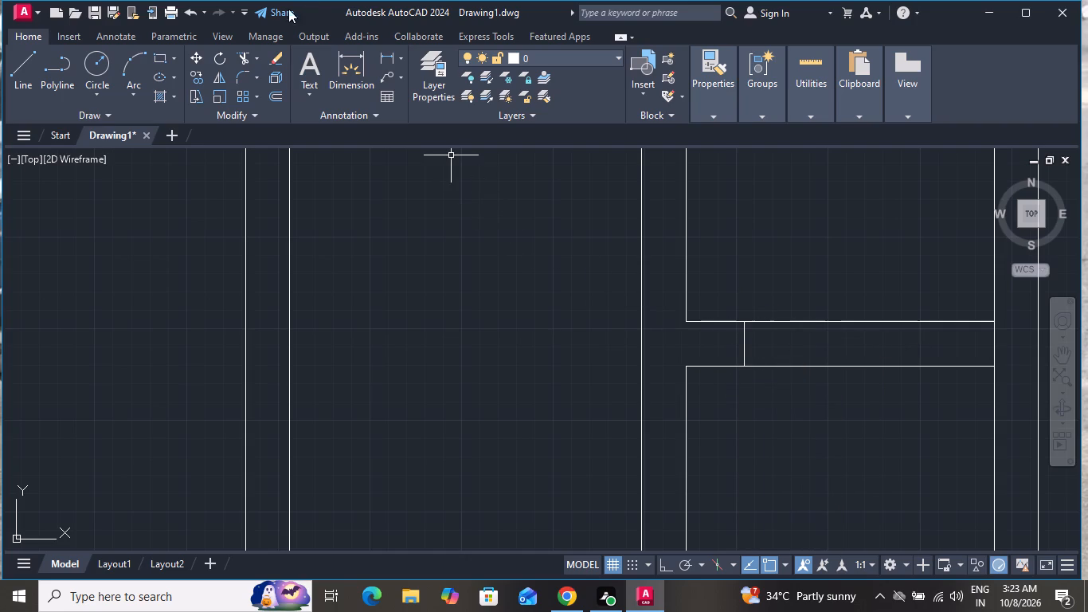
# Trim the small upper room's bottom inner line from the short cross line to the east wall.
pyautogui.click(238, 53)
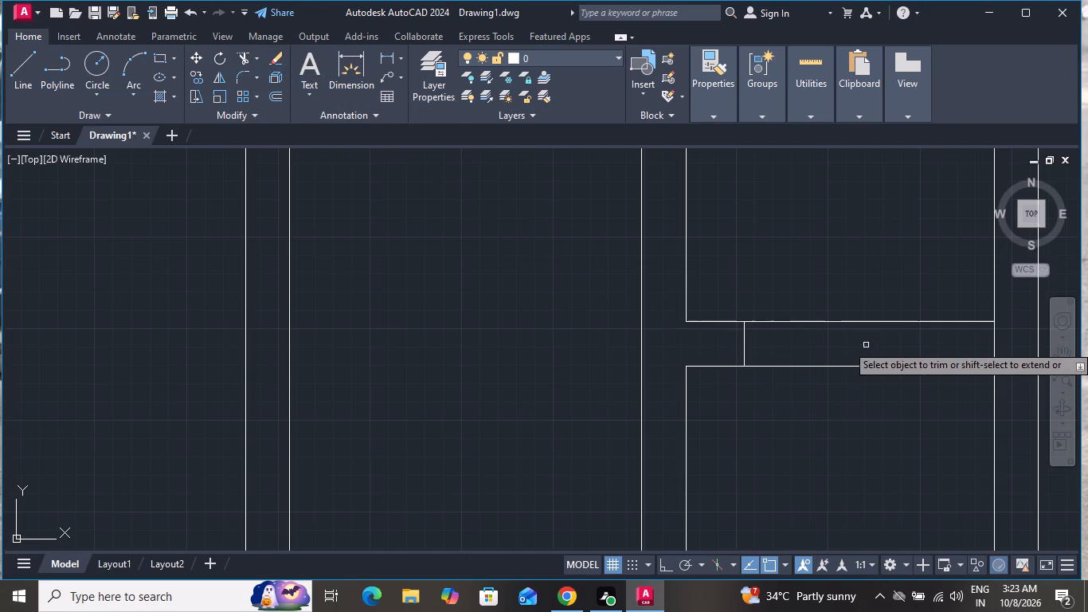
pyautogui.click(835, 324)
pyautogui.scroll(-4, 839, 417)
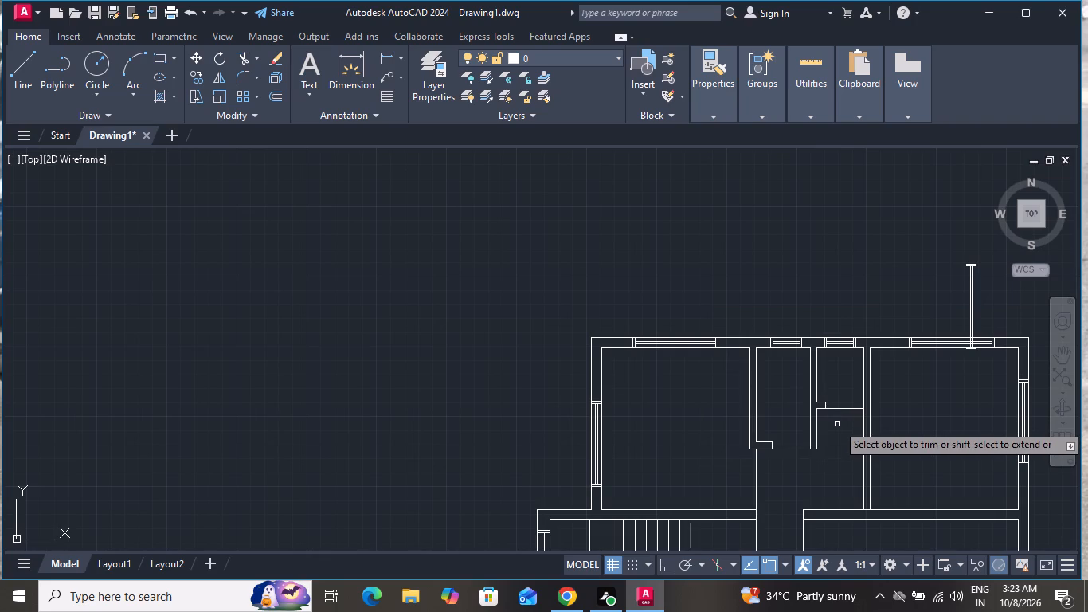
pyautogui.press('Escape')
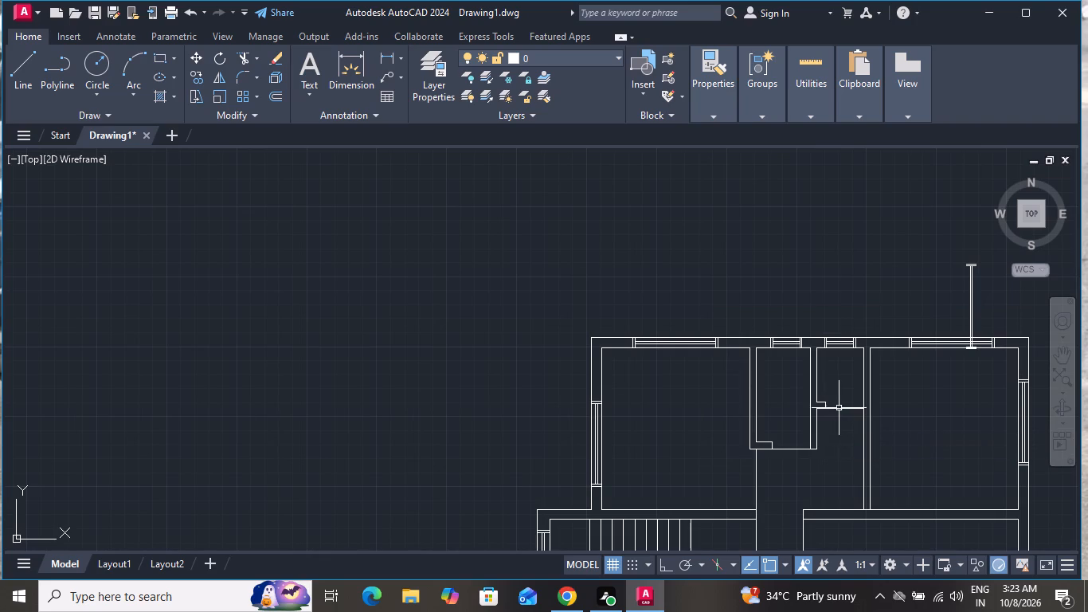
# Hatch the central hall with the AR-HBONE pattern in colour 39,118,187.
pyautogui.scroll(-2, 837, 267)
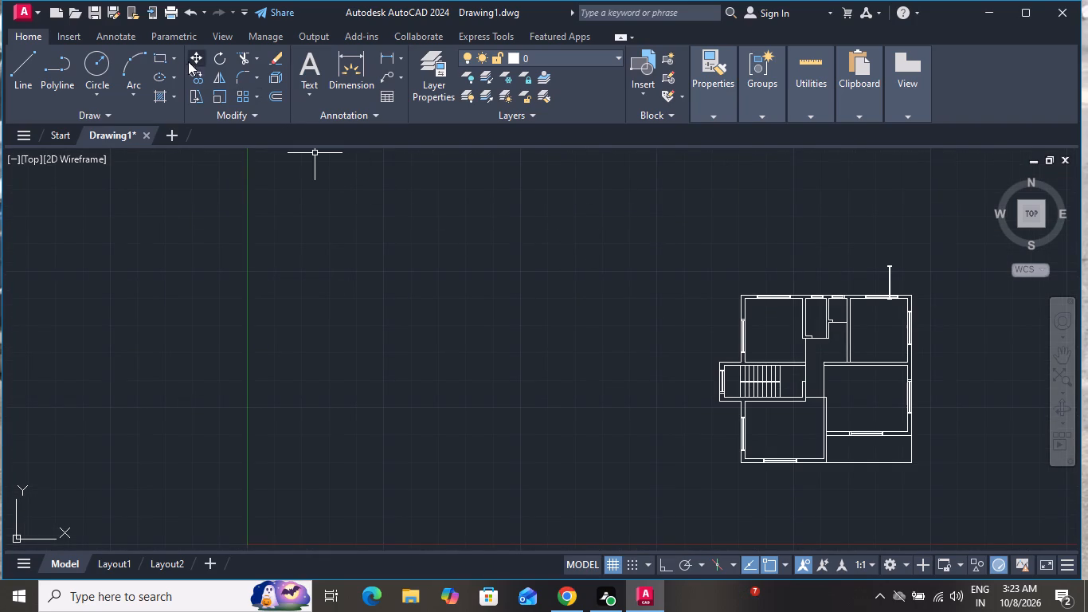
pyautogui.click(166, 96)
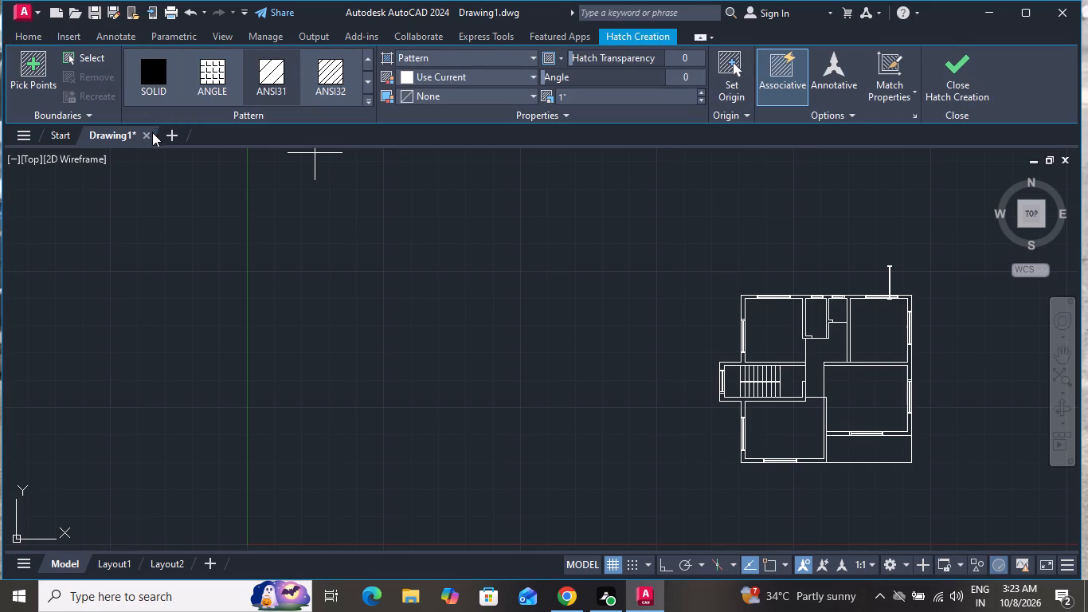
pyautogui.scroll(-2, 258, 78)
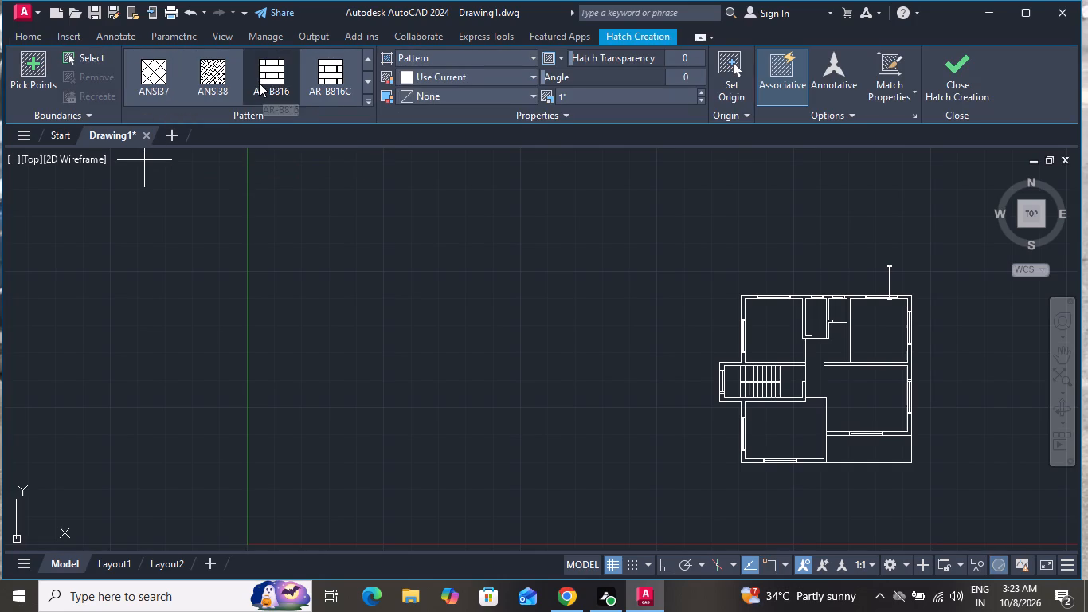
pyautogui.scroll(-2, 259, 83)
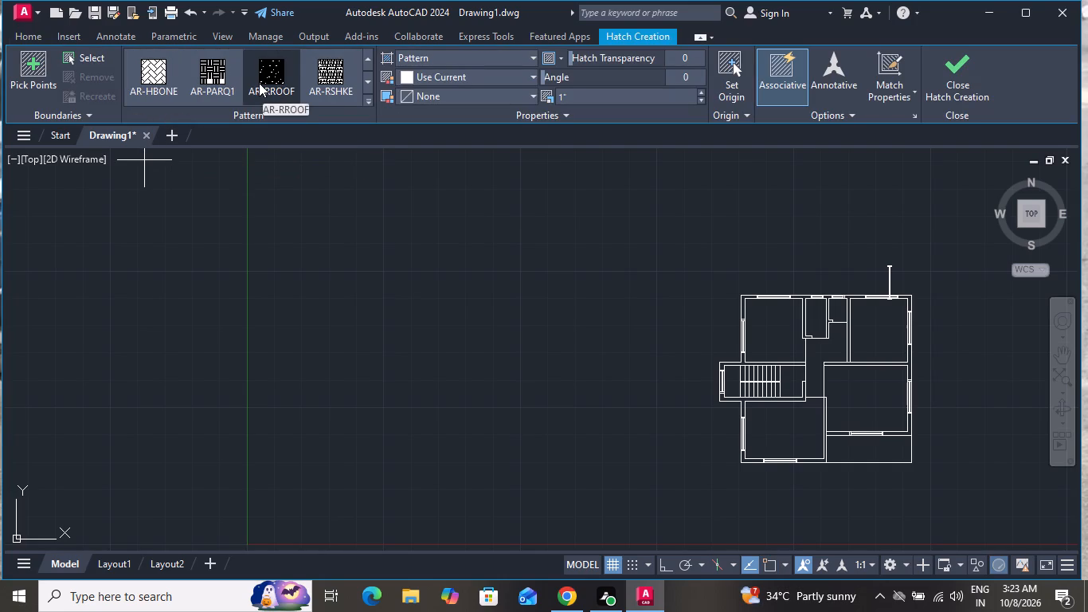
pyautogui.click(146, 71)
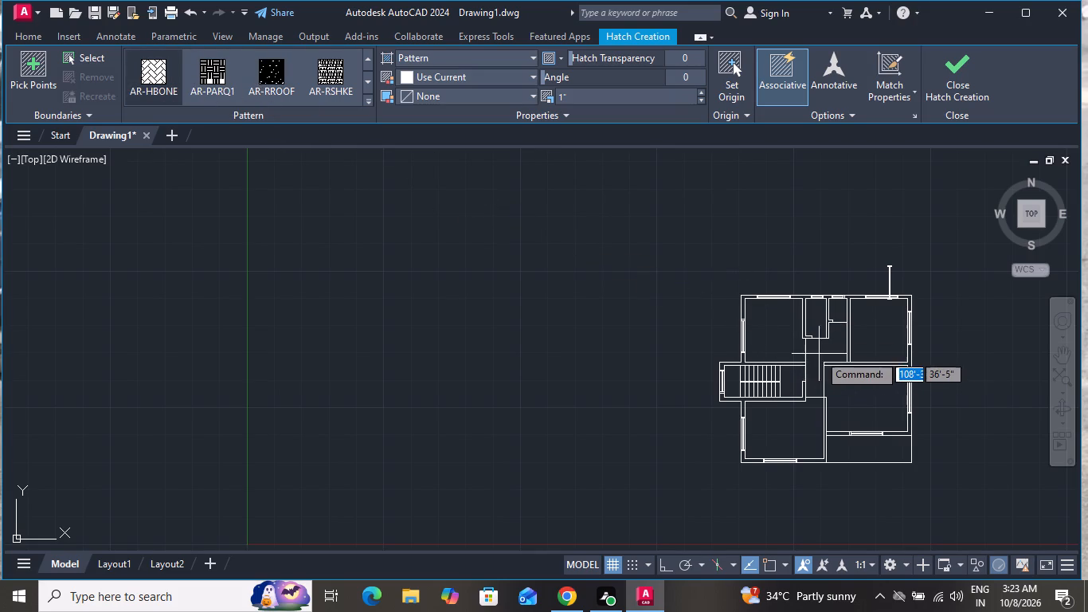
pyautogui.click(820, 353)
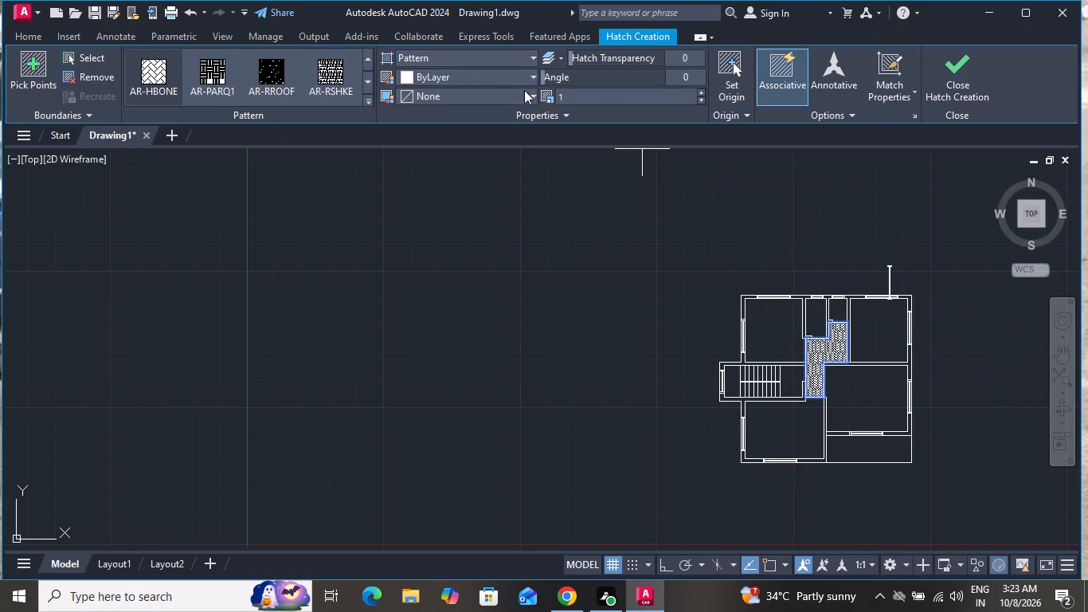
pyautogui.click(503, 79)
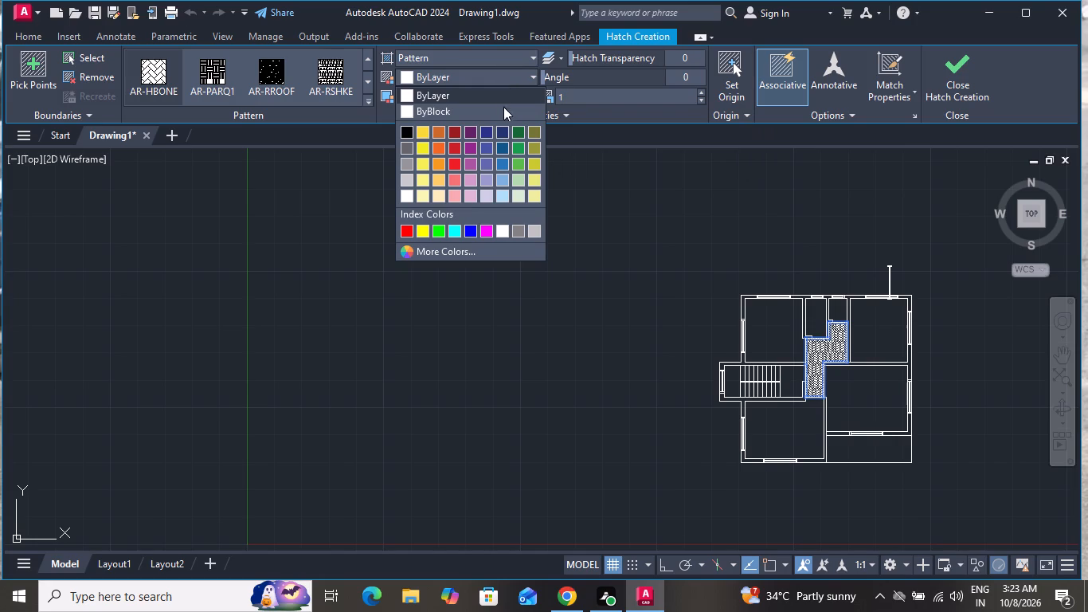
pyautogui.click(502, 165)
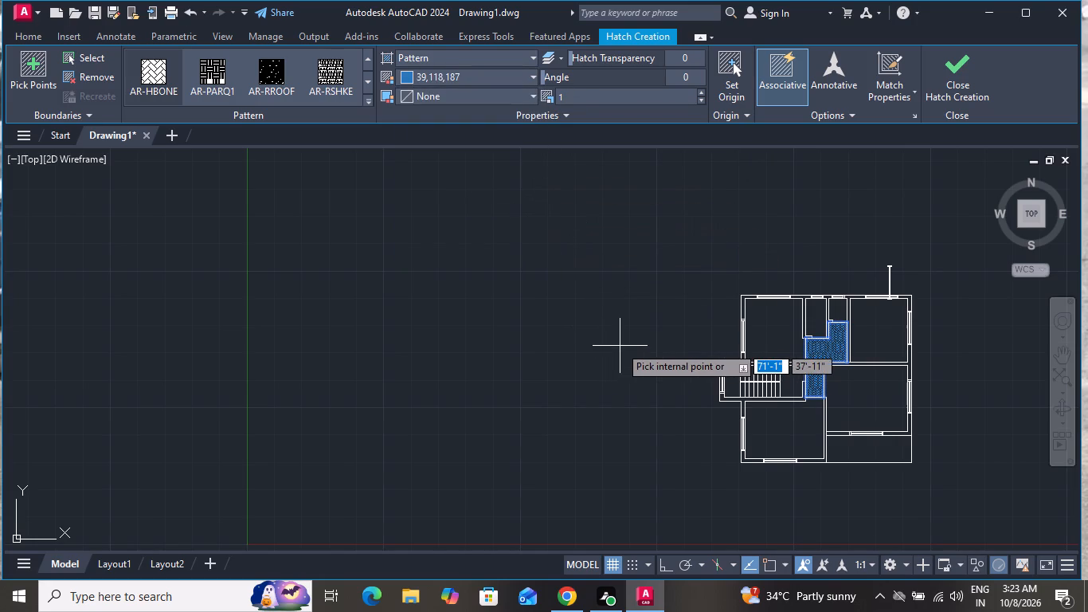
pyautogui.press('Escape')
pyautogui.press('Escape')
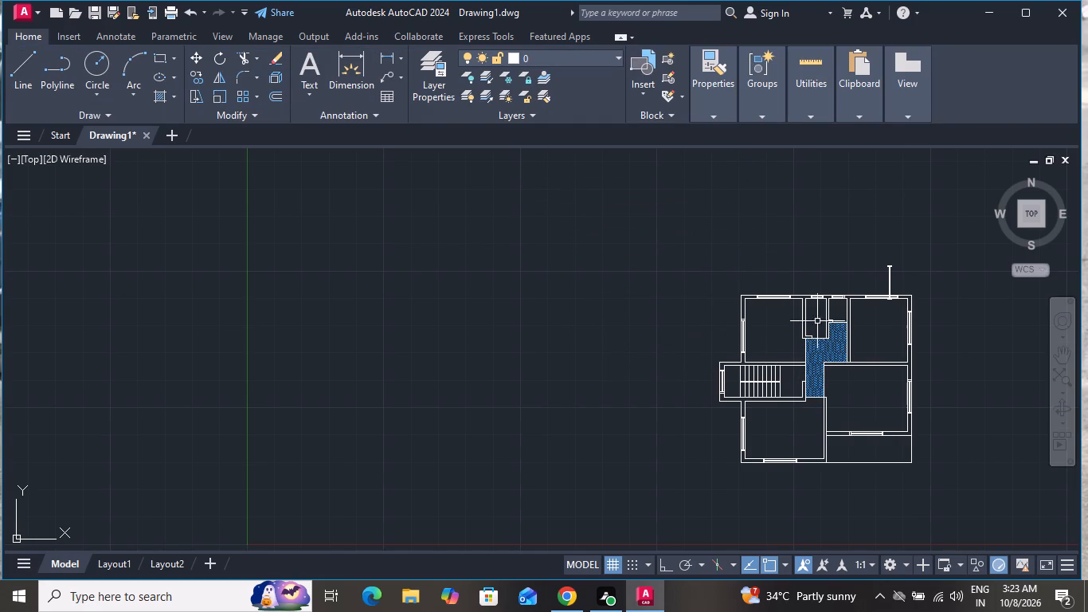
# Set the hall hatch's scale to 2.
pyautogui.scroll(-1, 828, 327)
pyautogui.scroll(3, 828, 327)
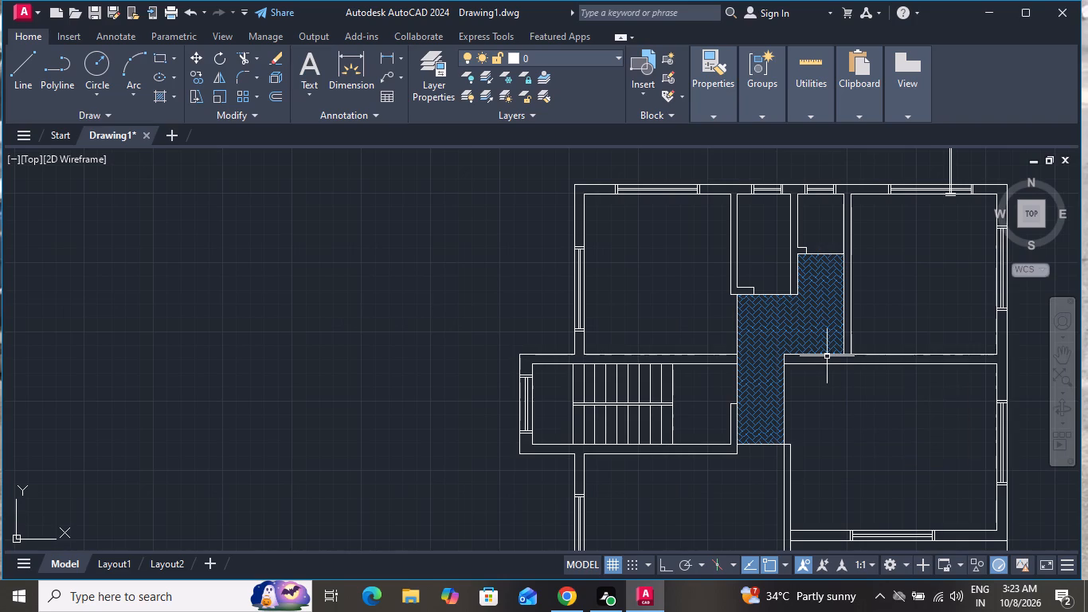
pyautogui.click(817, 331)
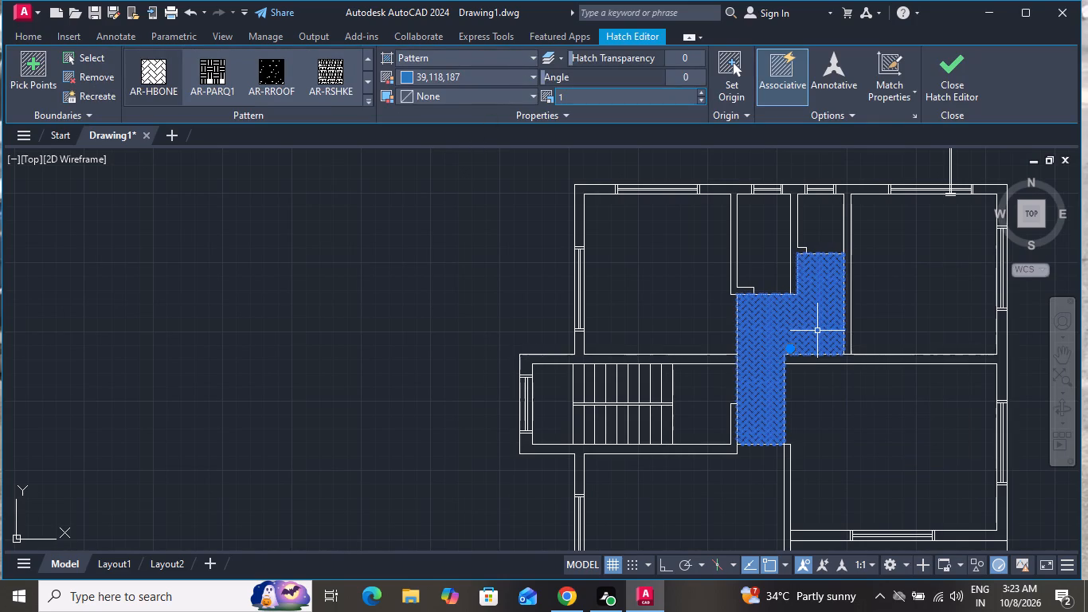
pyautogui.click(703, 91)
pyautogui.tripleClick(703, 91)
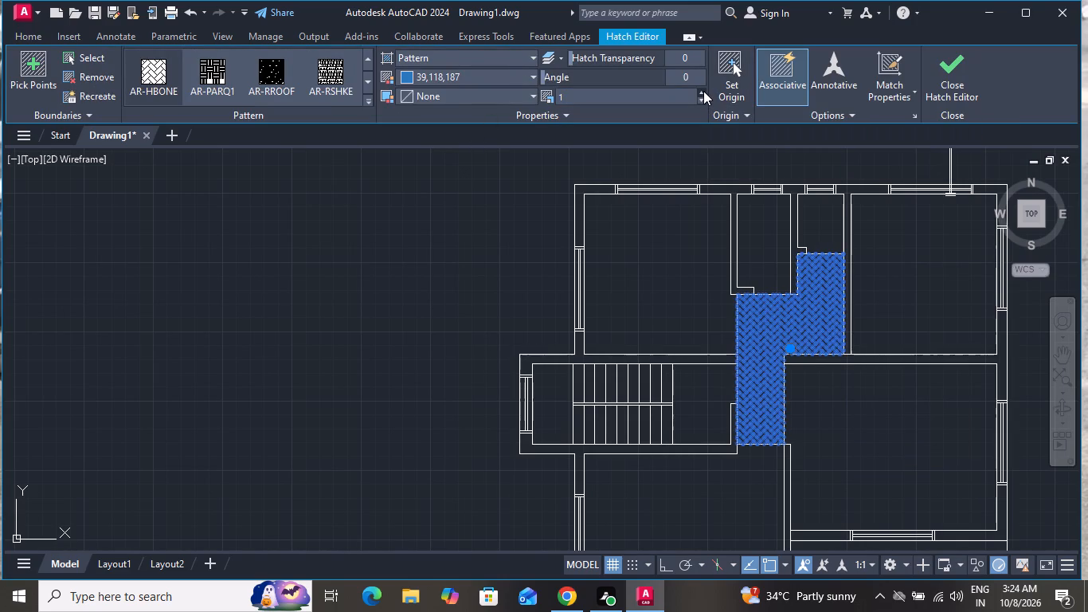
pyautogui.click(701, 91)
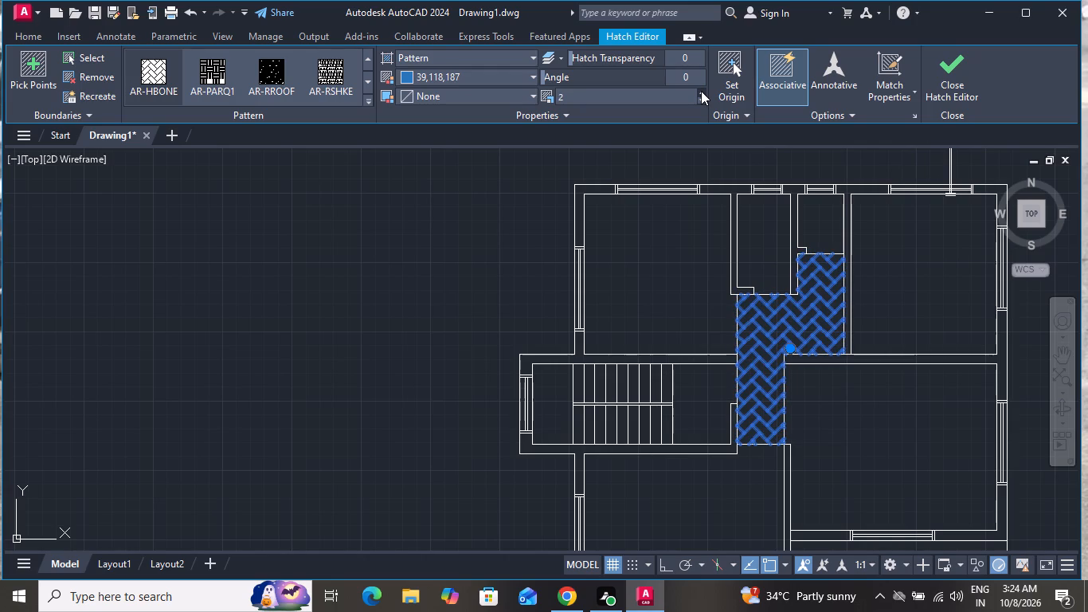
pyautogui.press('Escape')
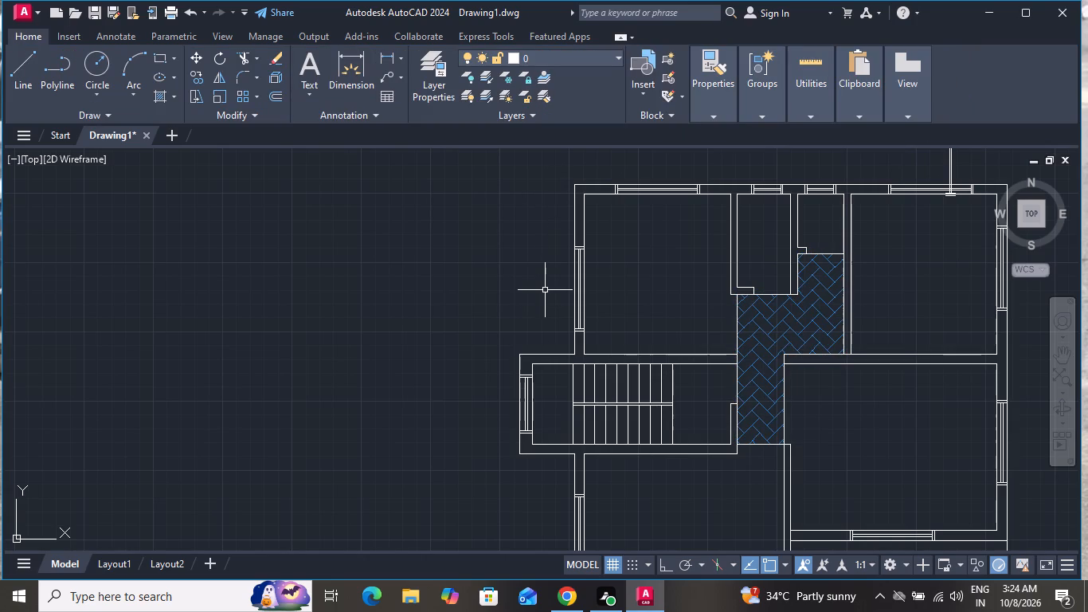
# Insert the 36 in double sink and 30 in single sink top-view blocks from DesignCenter's Kitchens.dwg, placing them west of the plan.
pyautogui.scroll(-3, 546, 288)
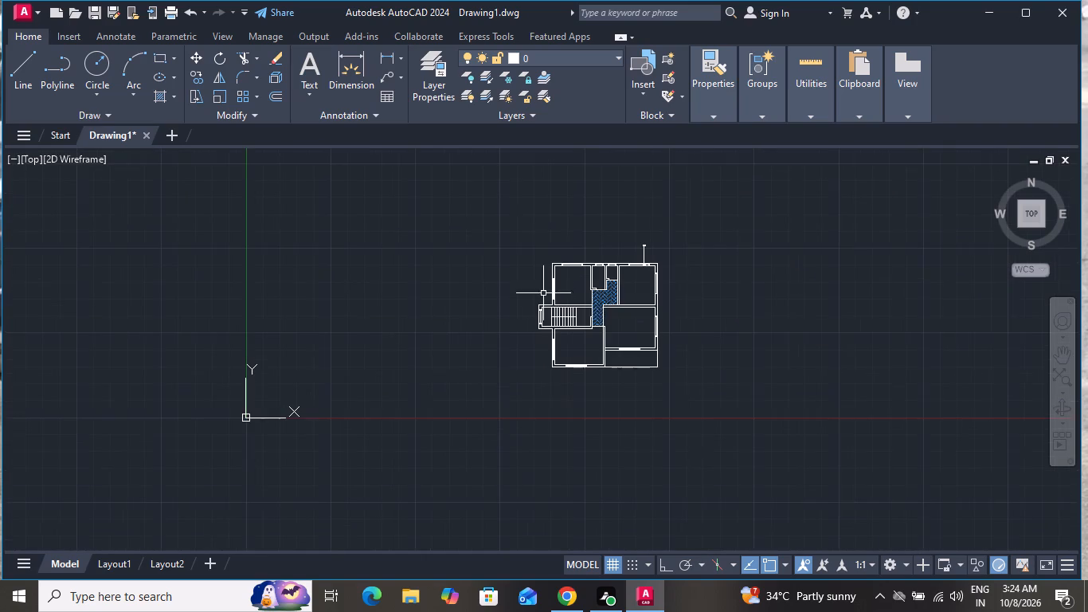
pyautogui.press('d')
pyautogui.press('c')
pyautogui.press('space')
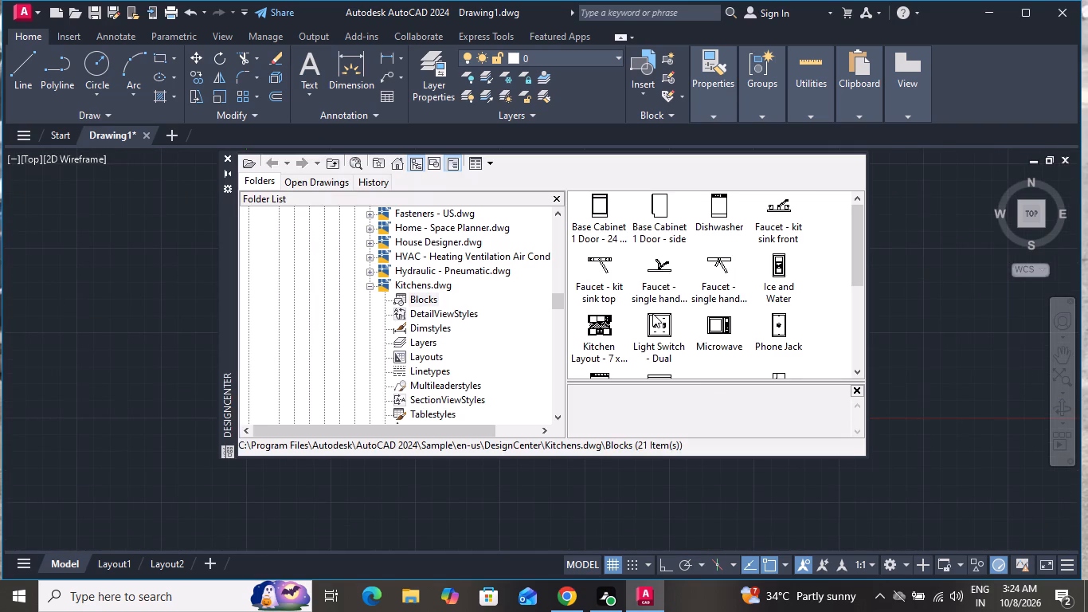
pyautogui.scroll(-2, 675, 316)
pyautogui.moveTo(654, 261); pyautogui.dragTo(645, 267)
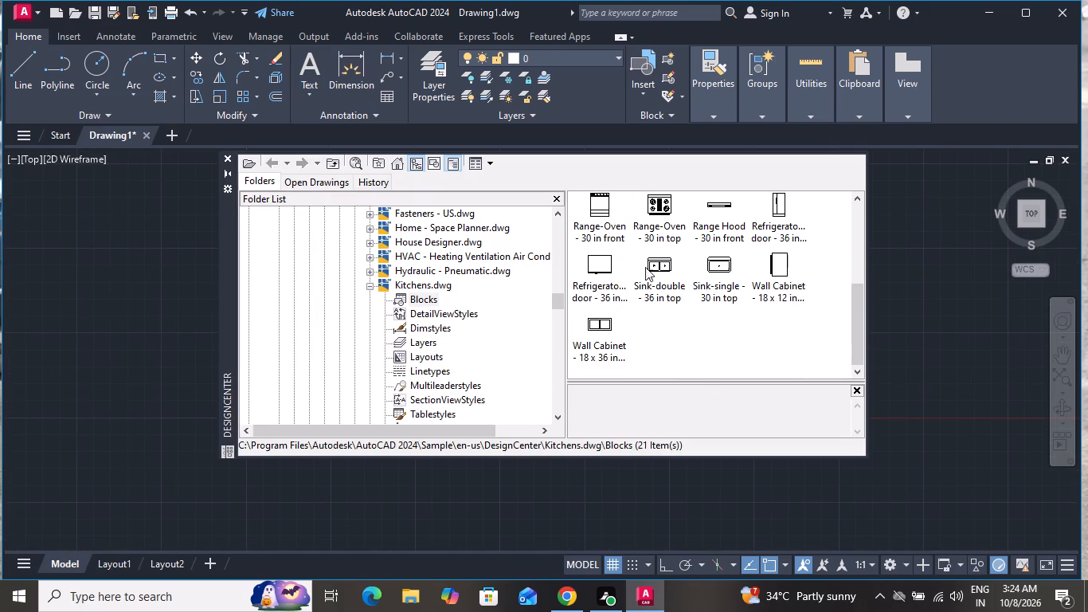
pyautogui.moveTo(645, 267); pyautogui.dragTo(173, 287)
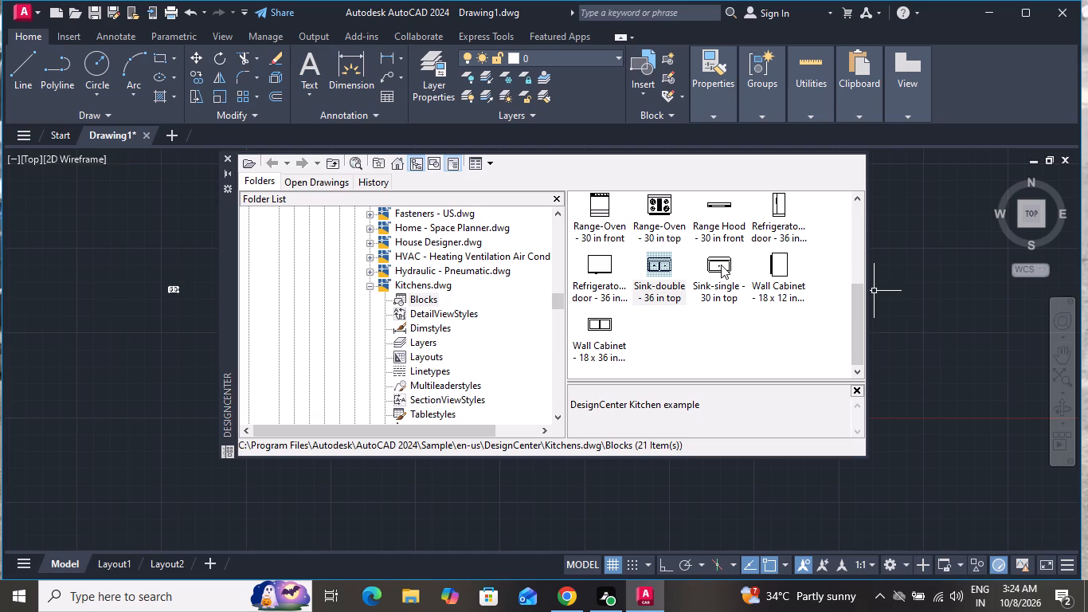
pyautogui.moveTo(721, 265); pyautogui.dragTo(143, 312)
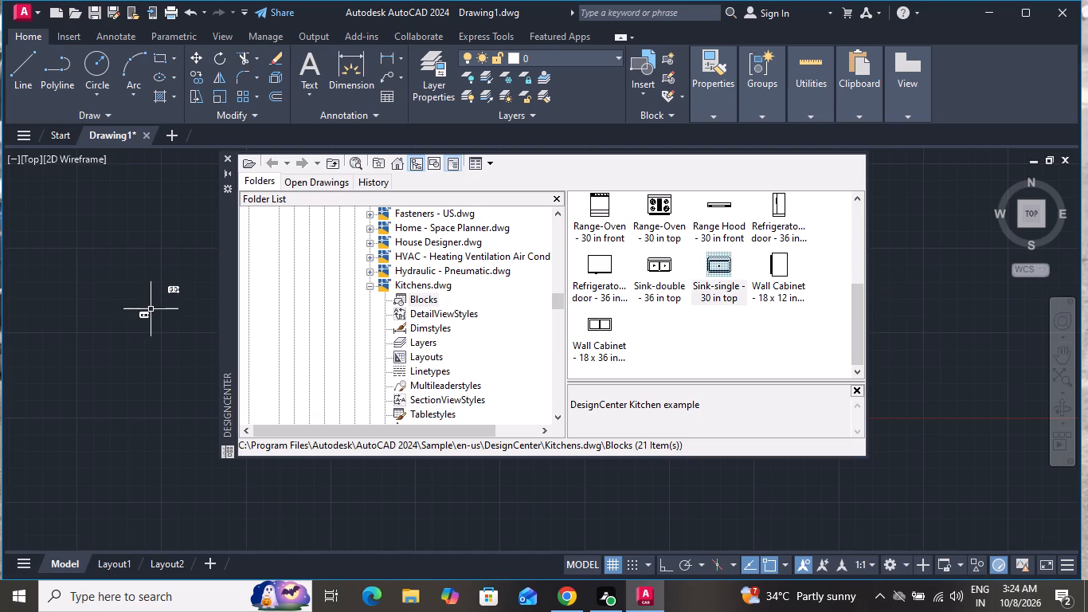
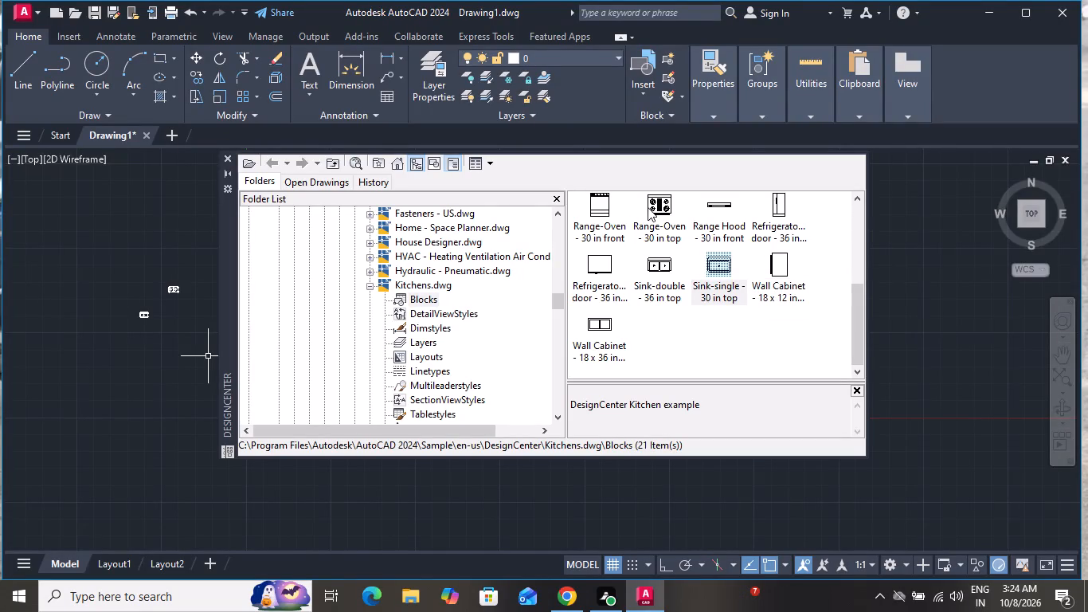
# Insert the Range-Oven 30 in top and 36 in refrigerator blocks from Kitchens.dwg near the sinks west of the plan.
pyautogui.moveTo(648, 207); pyautogui.dragTo(163, 307)
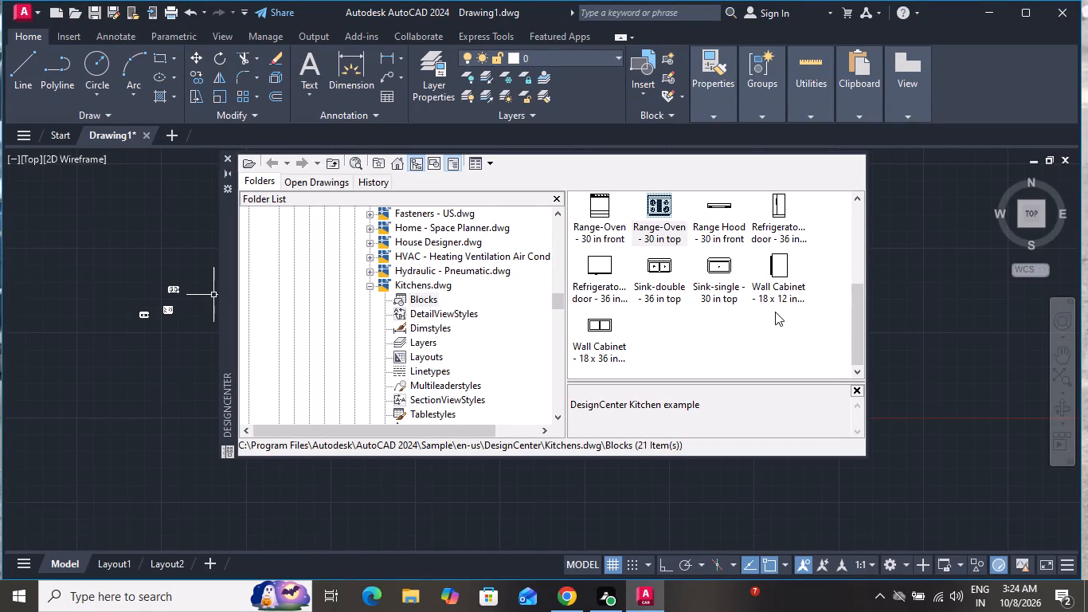
pyautogui.moveTo(609, 263); pyautogui.dragTo(183, 347)
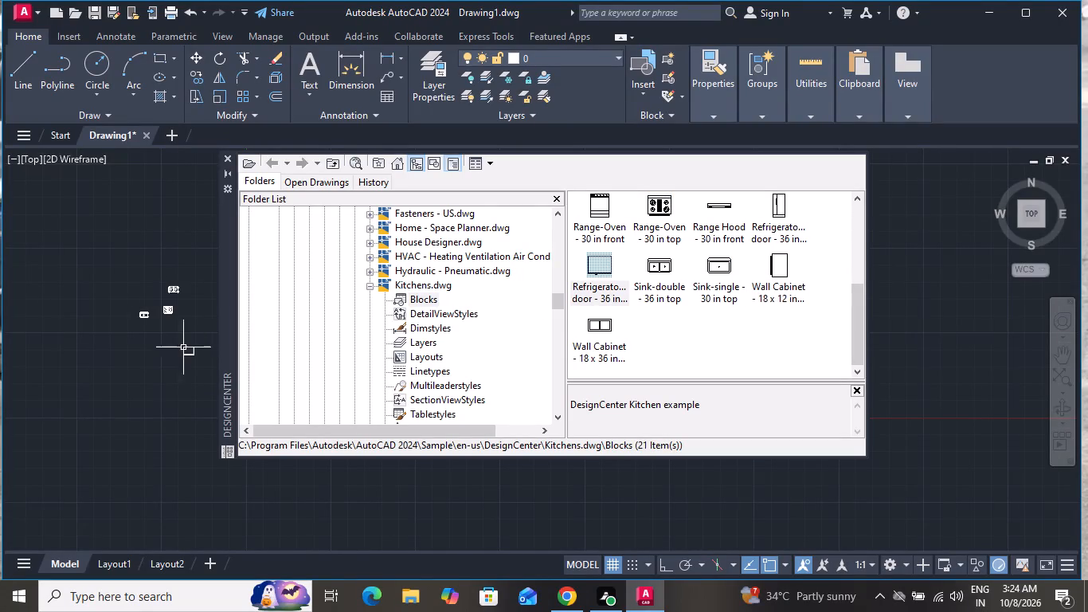
# Insert the Bed - Queen and Dining Set - 36 x 72 in. blocks from Home - Space Planner.dwg beside the kitchen fixtures.
pyautogui.scroll(1, 413, 324)
pyautogui.scroll(-1, 413, 324)
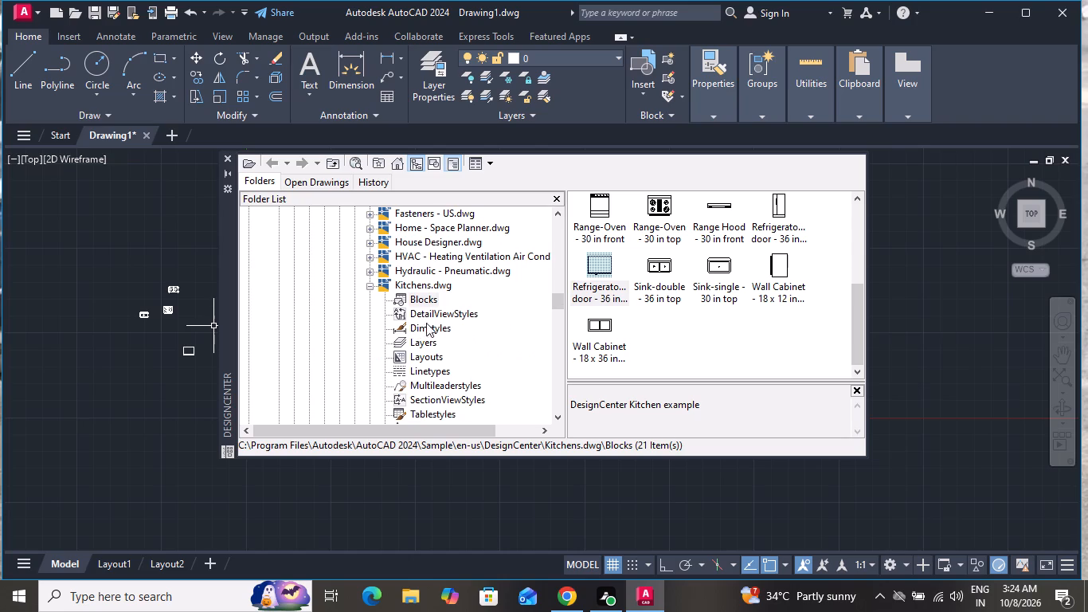
pyautogui.scroll(1, 451, 339)
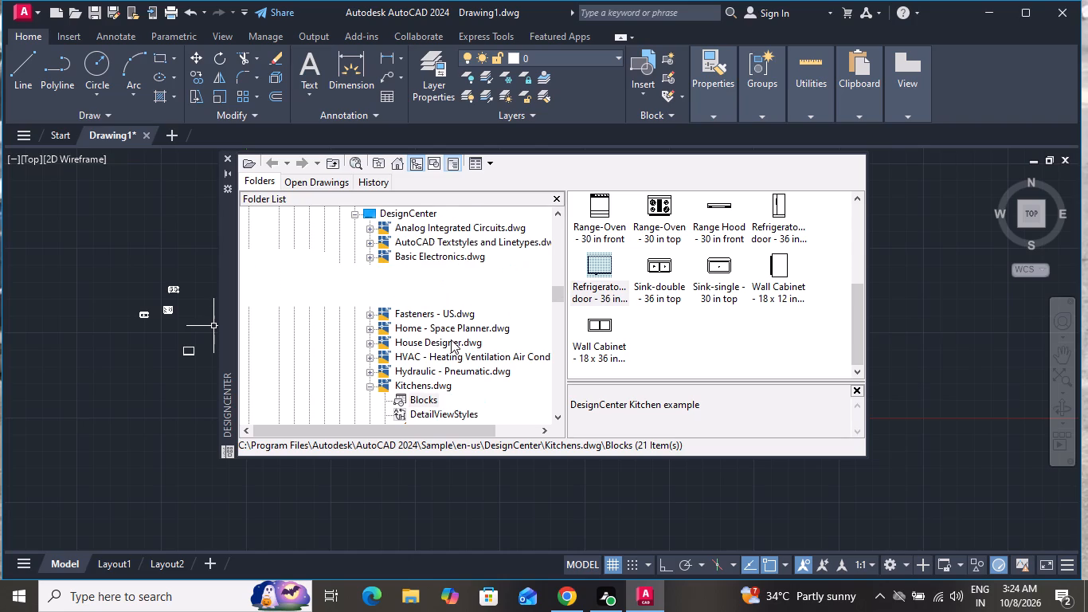
pyautogui.scroll(1, 451, 371)
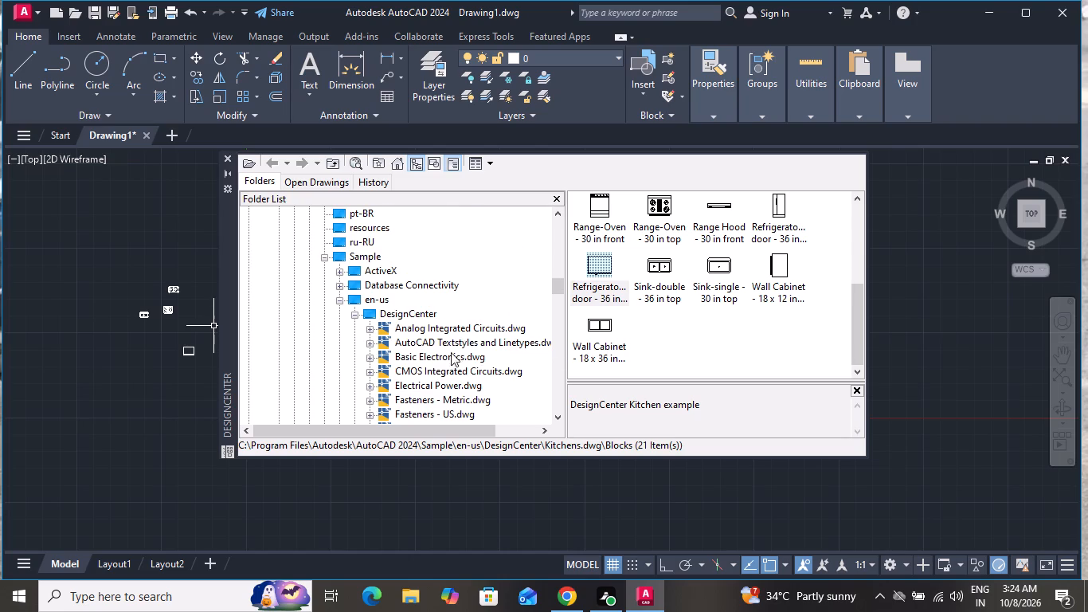
pyautogui.doubleClick(423, 312)
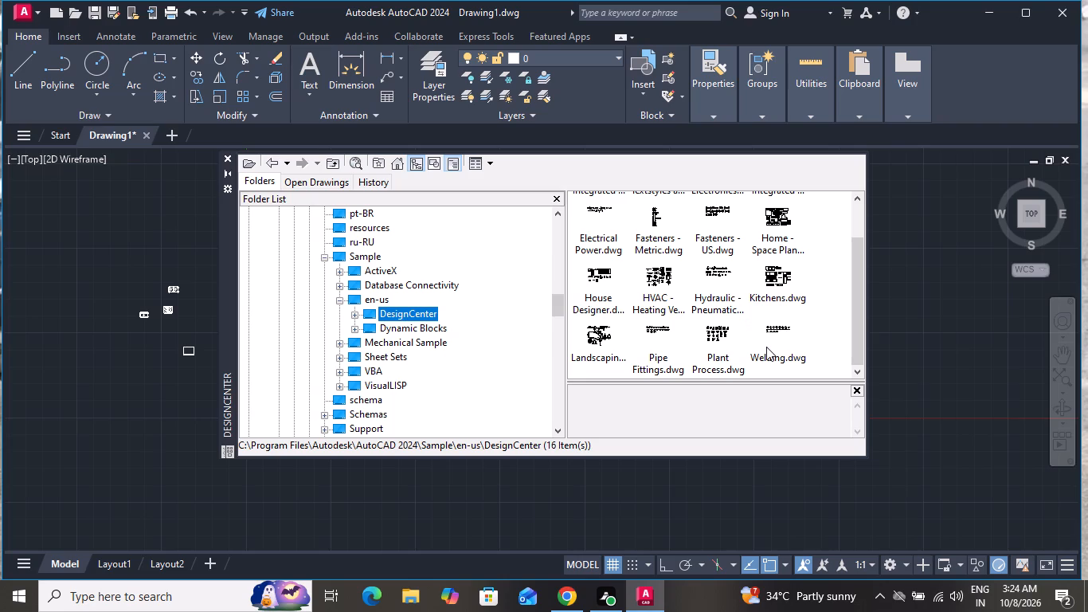
pyautogui.doubleClick(779, 226)
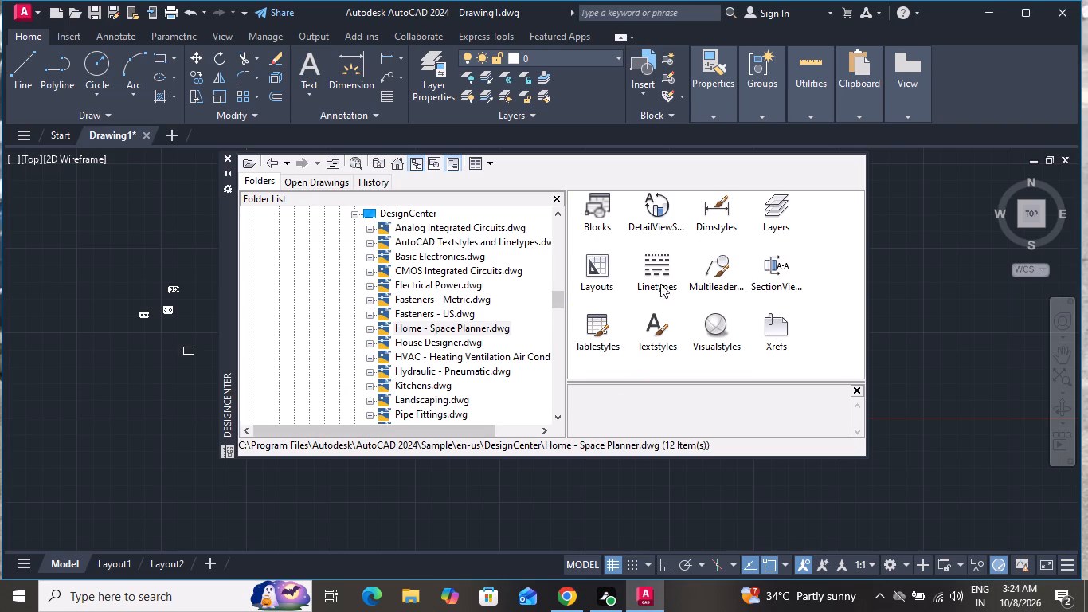
pyautogui.doubleClick(605, 207)
pyautogui.moveTo(608, 217); pyautogui.dragTo(585, 232)
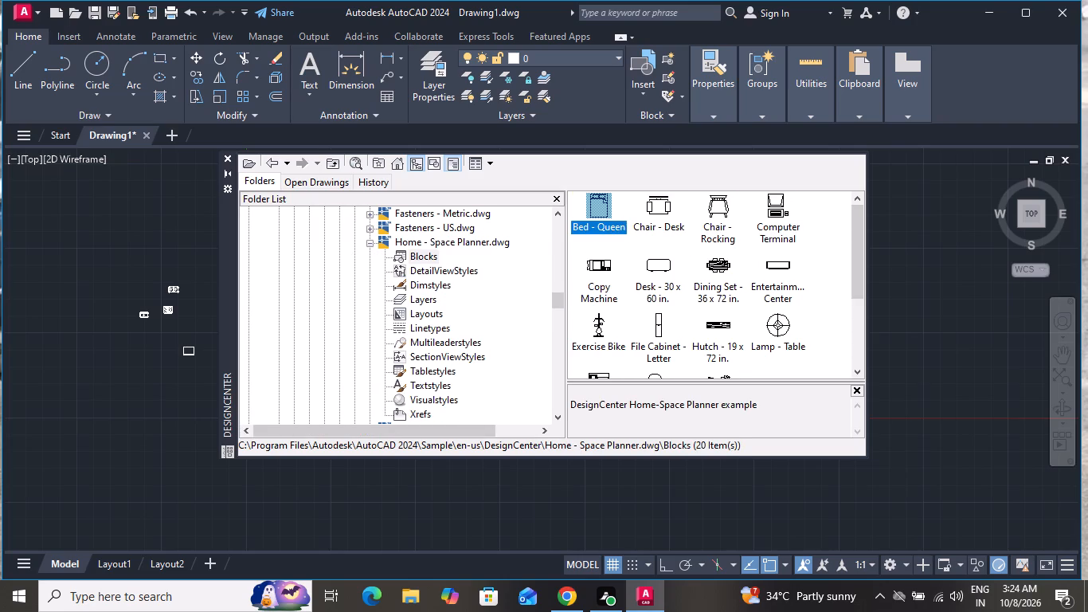
pyautogui.moveTo(585, 232); pyautogui.dragTo(195, 317)
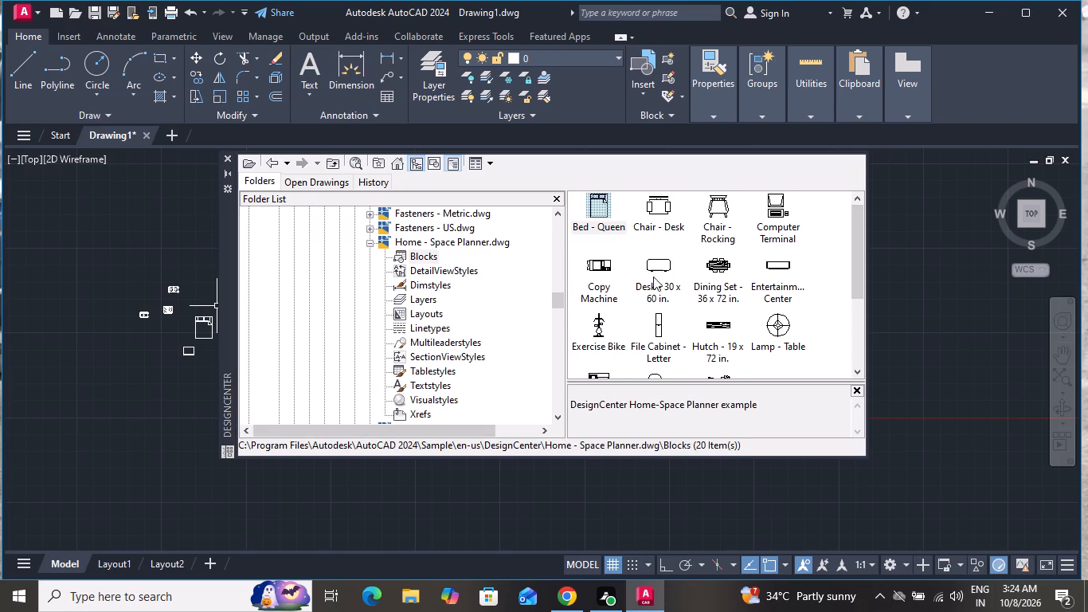
pyautogui.moveTo(724, 265); pyautogui.dragTo(450, 280)
pyautogui.moveTo(450, 280); pyautogui.dragTo(217, 269)
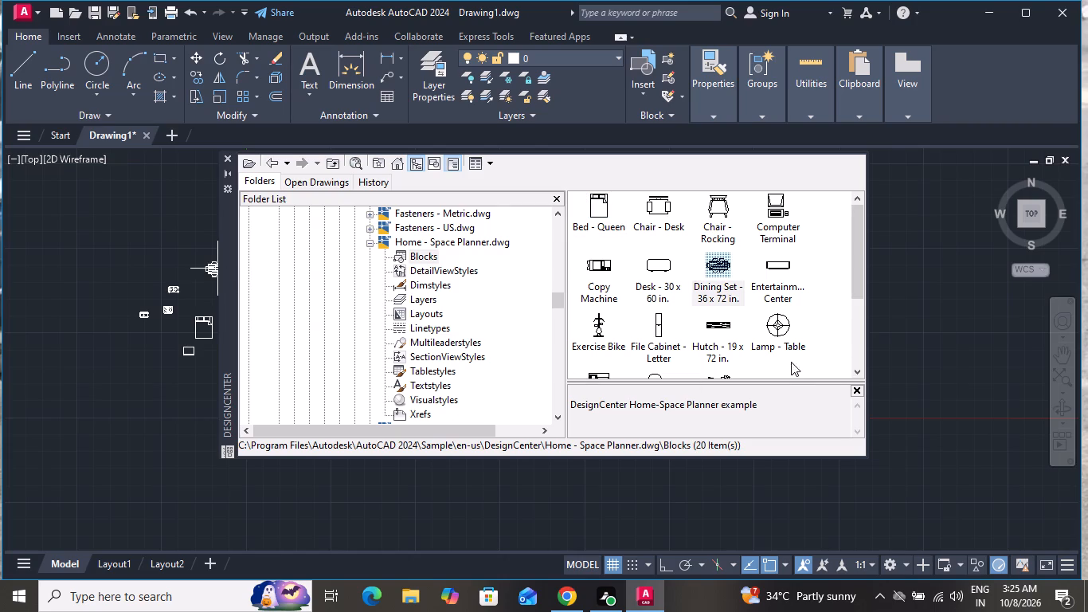
# Insert the three-seat roundback sofa and rectangular table blocks beside the other furniture, and close DesignCenter.
pyautogui.scroll(-1, 730, 331)
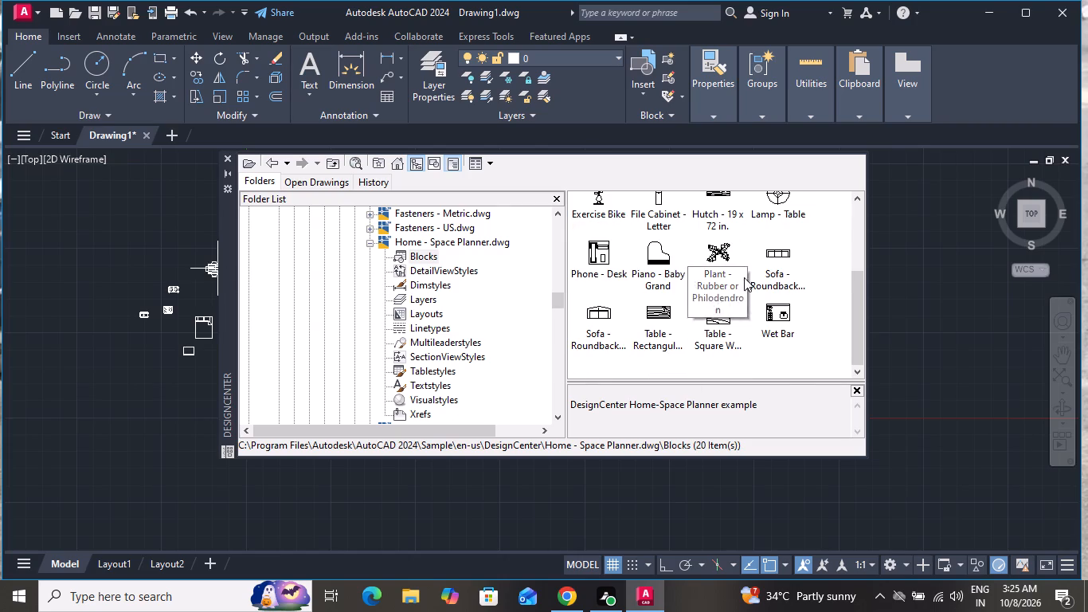
pyautogui.moveTo(771, 254); pyautogui.dragTo(162, 261)
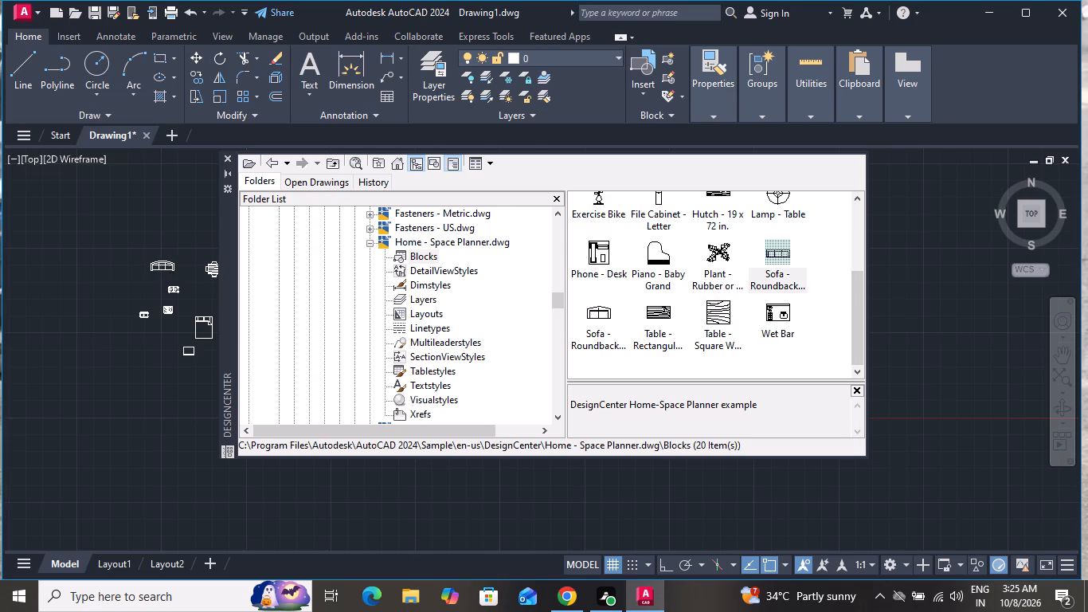
pyautogui.moveTo(162, 261); pyautogui.dragTo(161, 261)
pyautogui.moveTo(661, 307); pyautogui.dragTo(556, 335)
pyautogui.moveTo(556, 335); pyautogui.dragTo(142, 343)
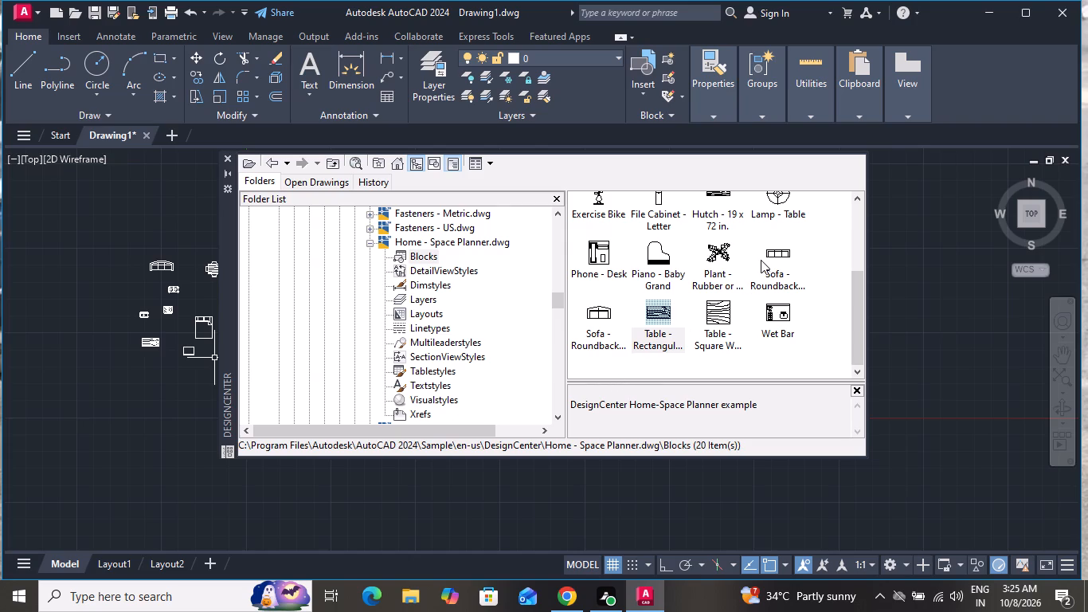
pyautogui.click(227, 158)
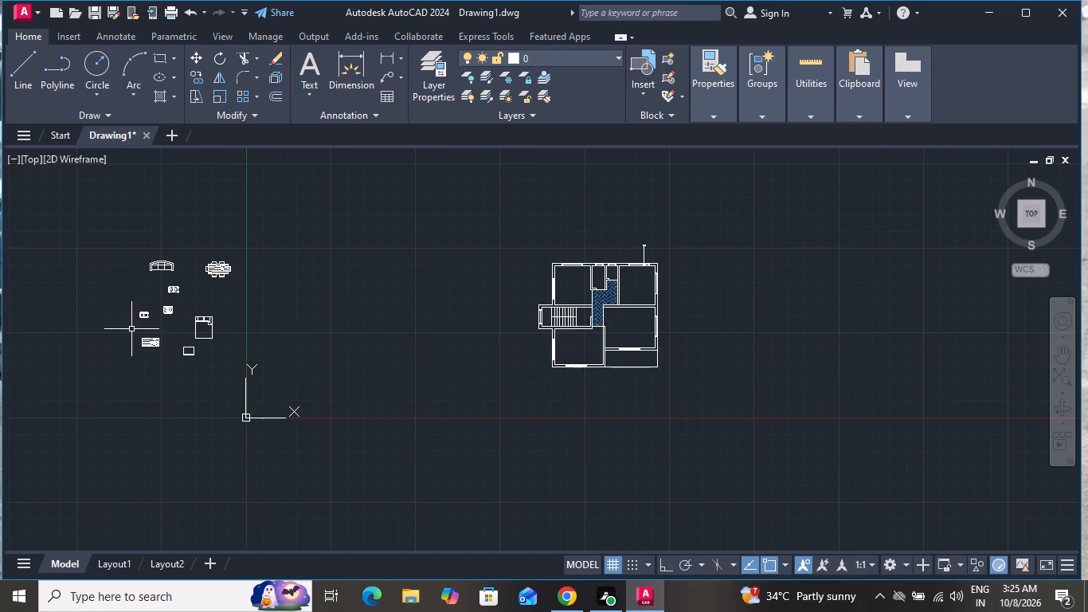
# Copy the single sink into the hatched hall's northwest corner, just below the small upper room's wall.
pyautogui.scroll(3, 131, 325)
pyautogui.click(185, 282)
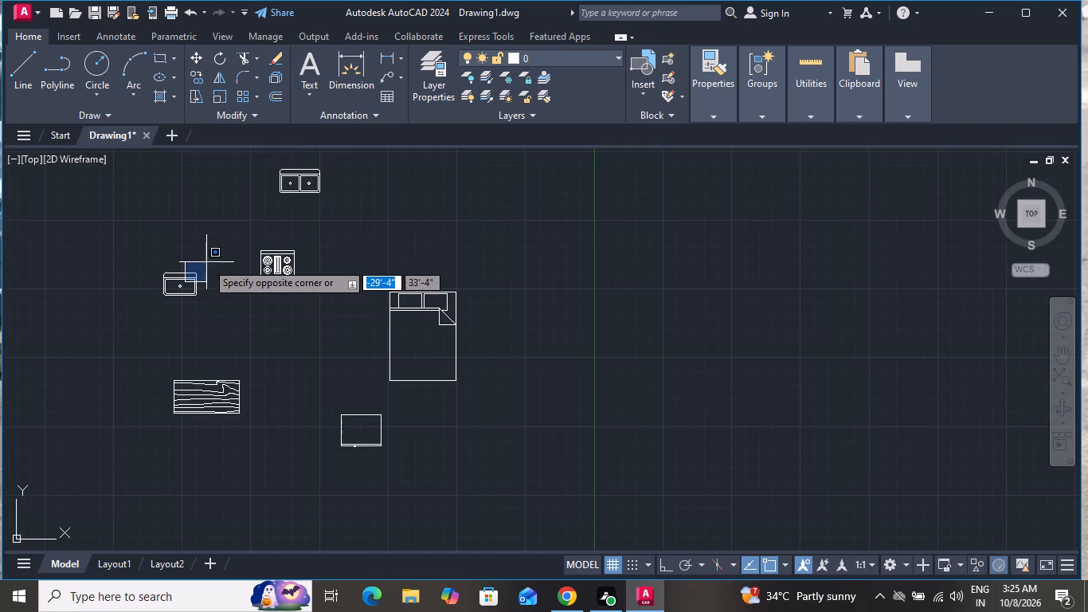
pyautogui.click(206, 262)
pyautogui.click(189, 272)
pyautogui.click(200, 74)
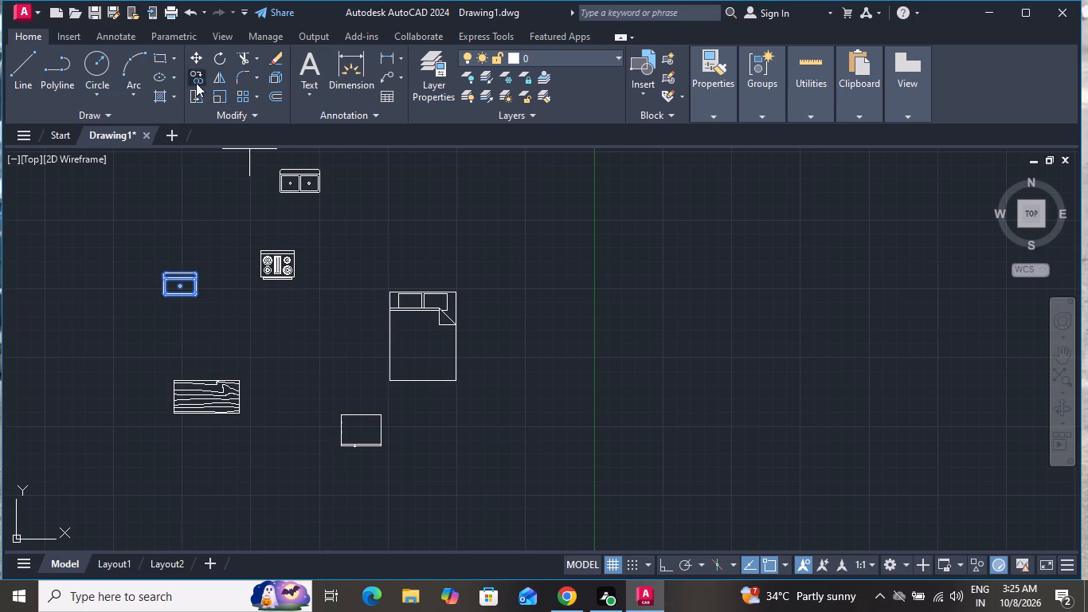
pyautogui.click(190, 276)
pyautogui.scroll(-2, 644, 299)
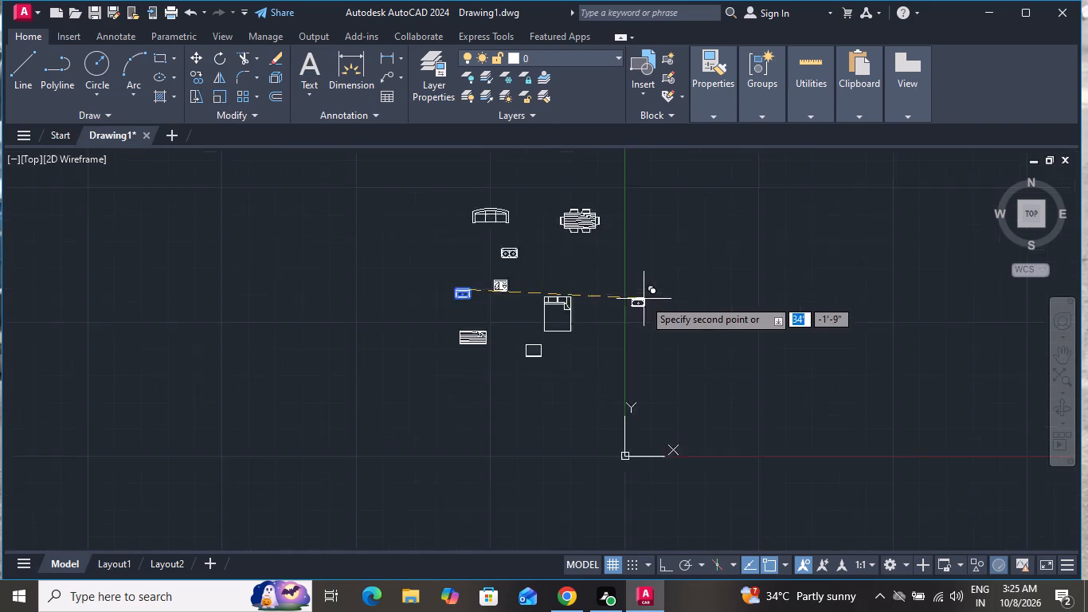
pyautogui.scroll(-1, 644, 299)
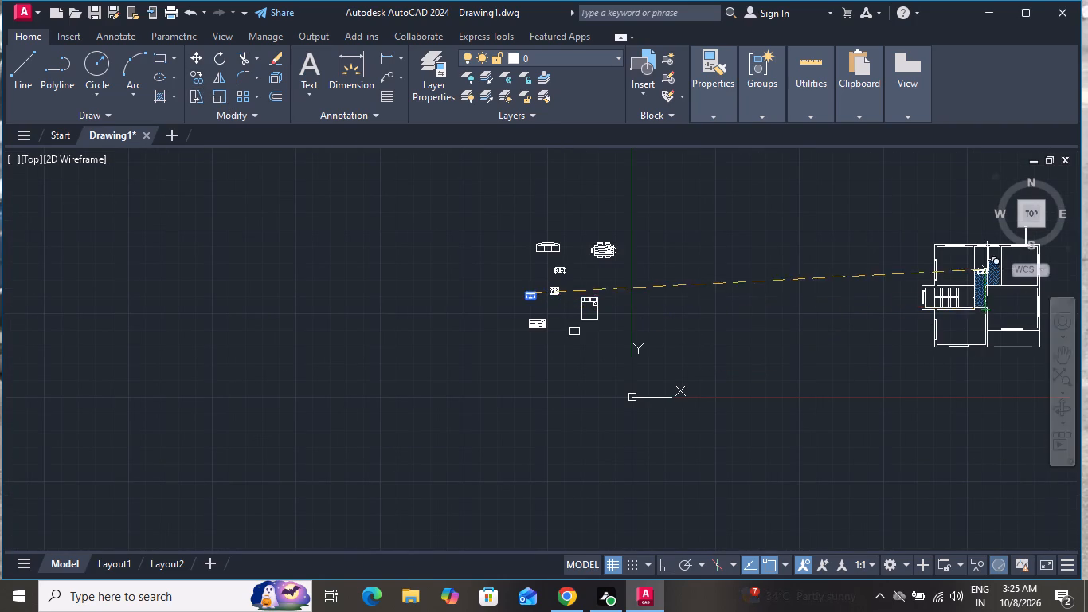
pyautogui.scroll(2, 961, 281)
pyautogui.scroll(4, 1068, 278)
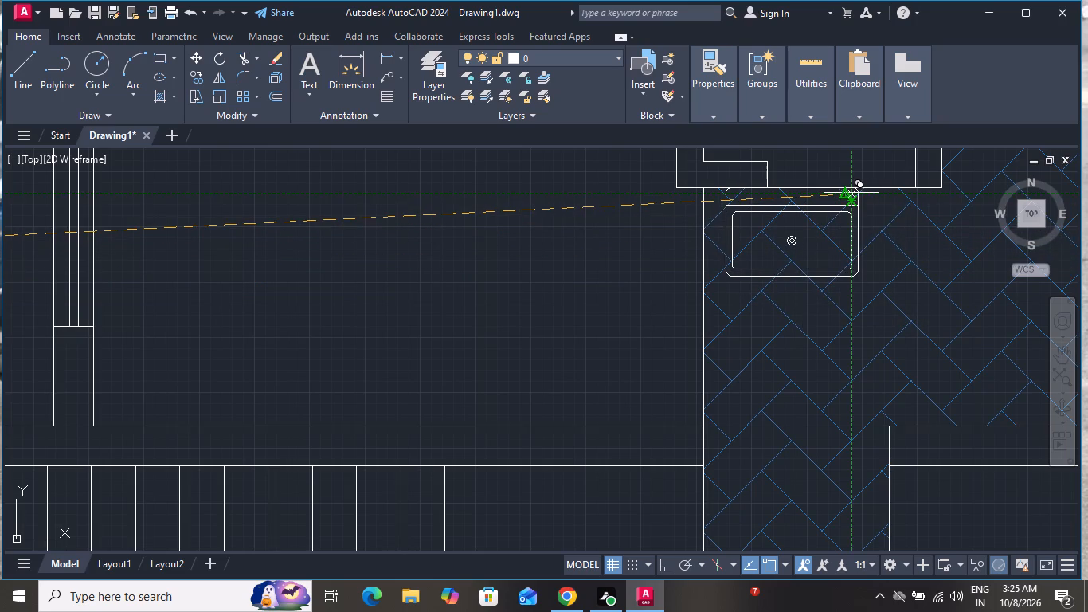
pyautogui.click(851, 193)
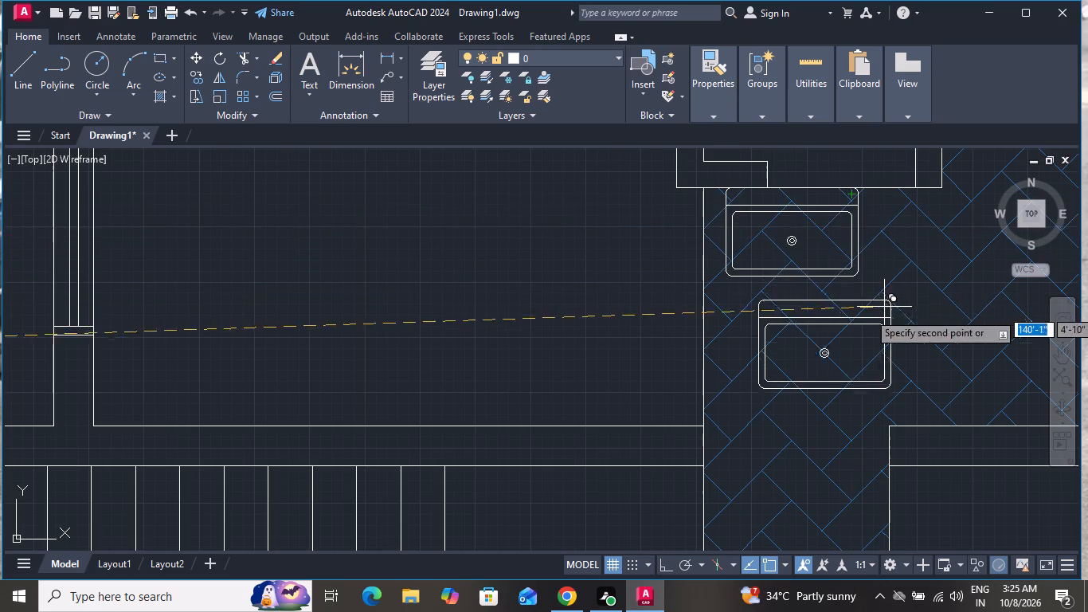
pyautogui.scroll(-4, 846, 316)
pyautogui.rightClick(475, 232)
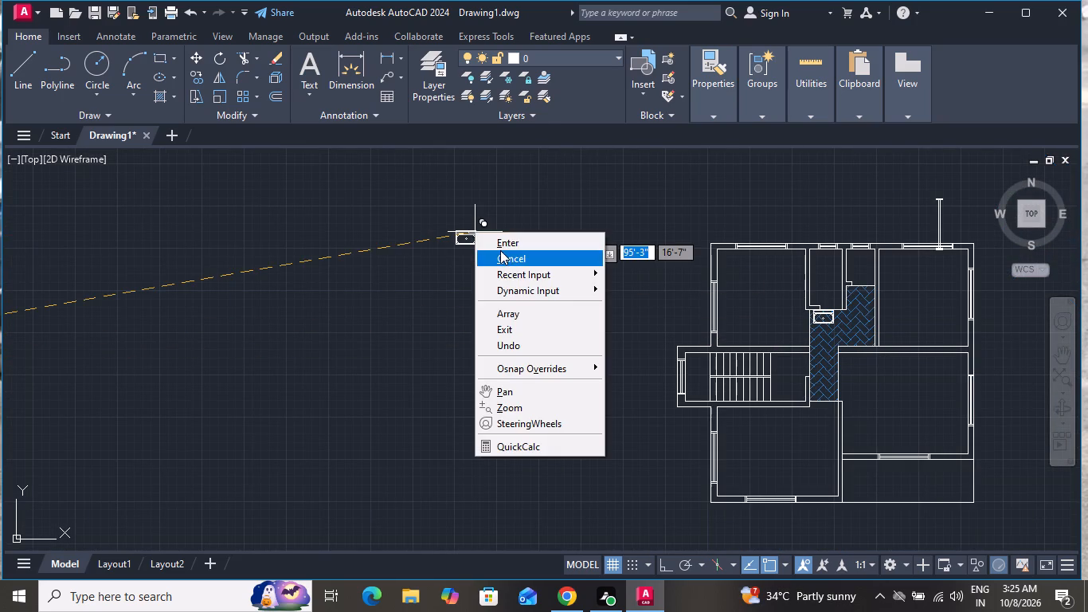
pyautogui.click(500, 252)
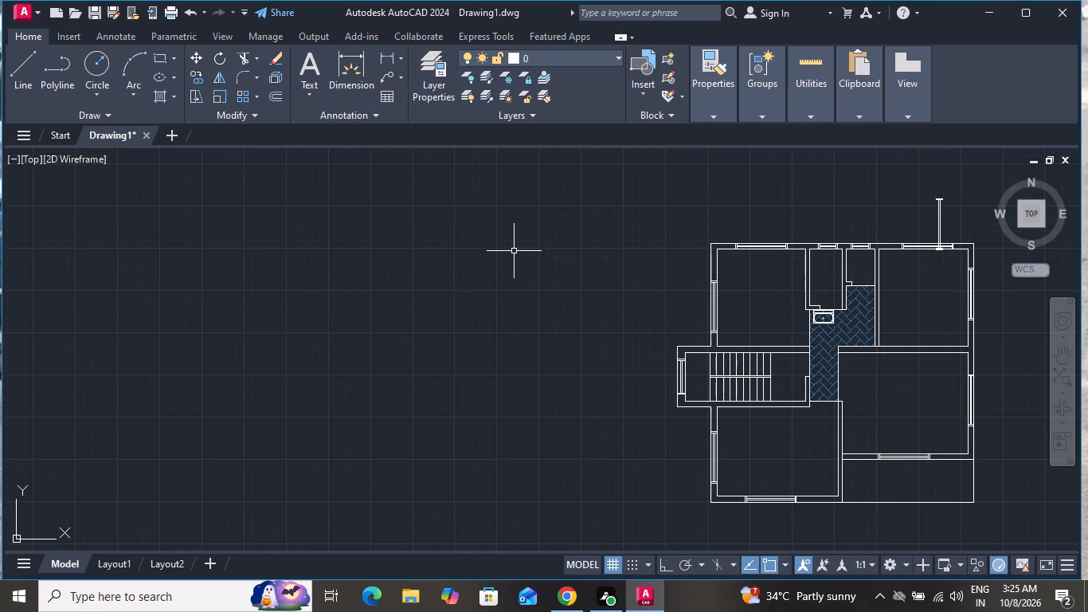
# Copy the queen bed into the northwest room, with its head against the north wall's inner face below the window.
pyautogui.scroll(-3, 530, 300)
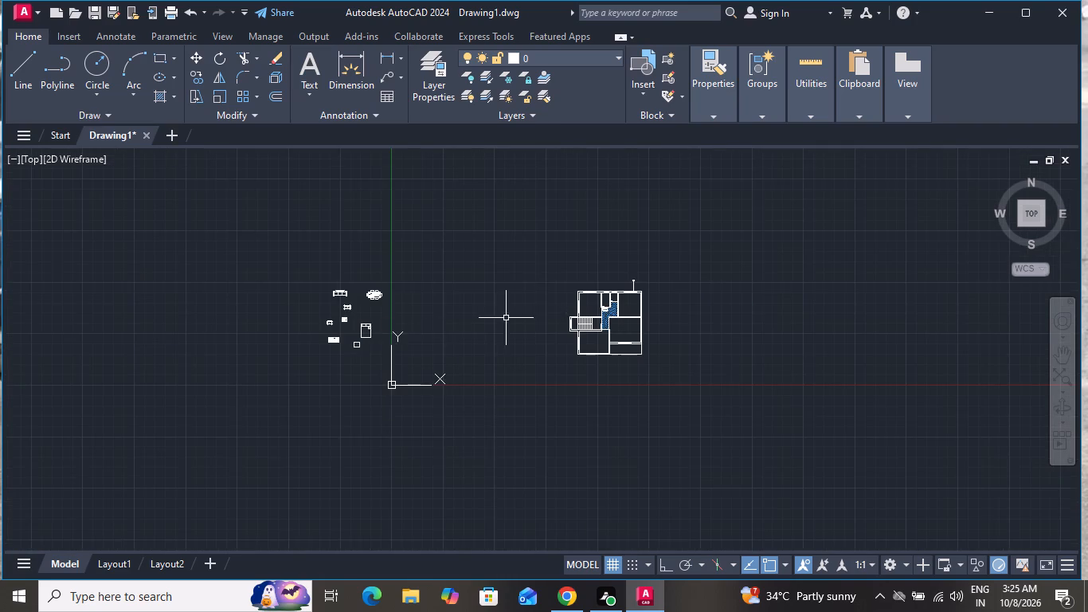
pyautogui.scroll(3, 362, 324)
pyautogui.moveTo(408, 310); pyautogui.dragTo(401, 335)
pyautogui.click(344, 382)
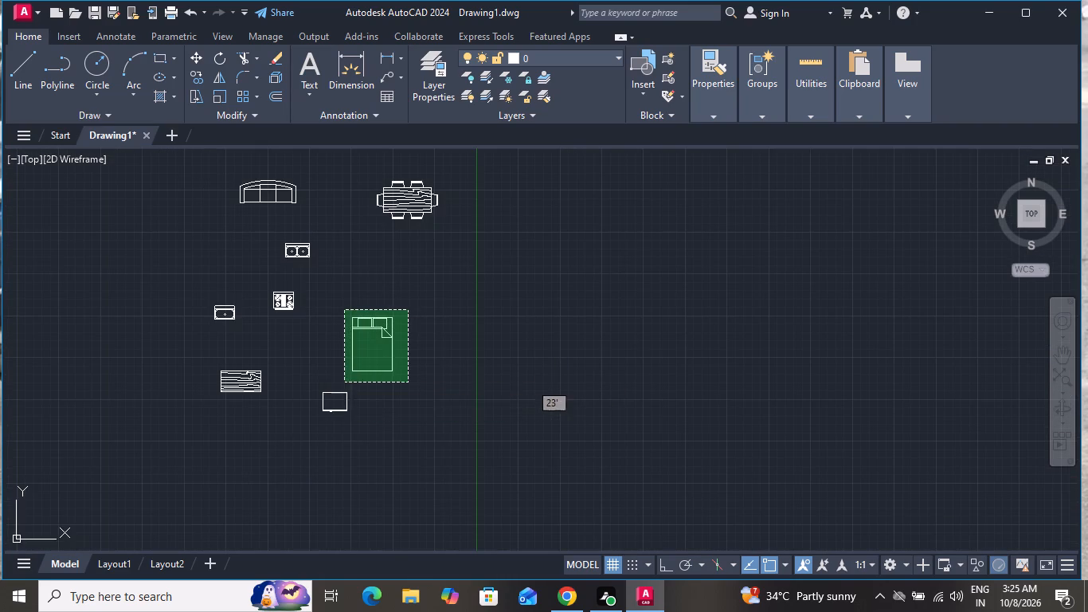
pyautogui.click(196, 75)
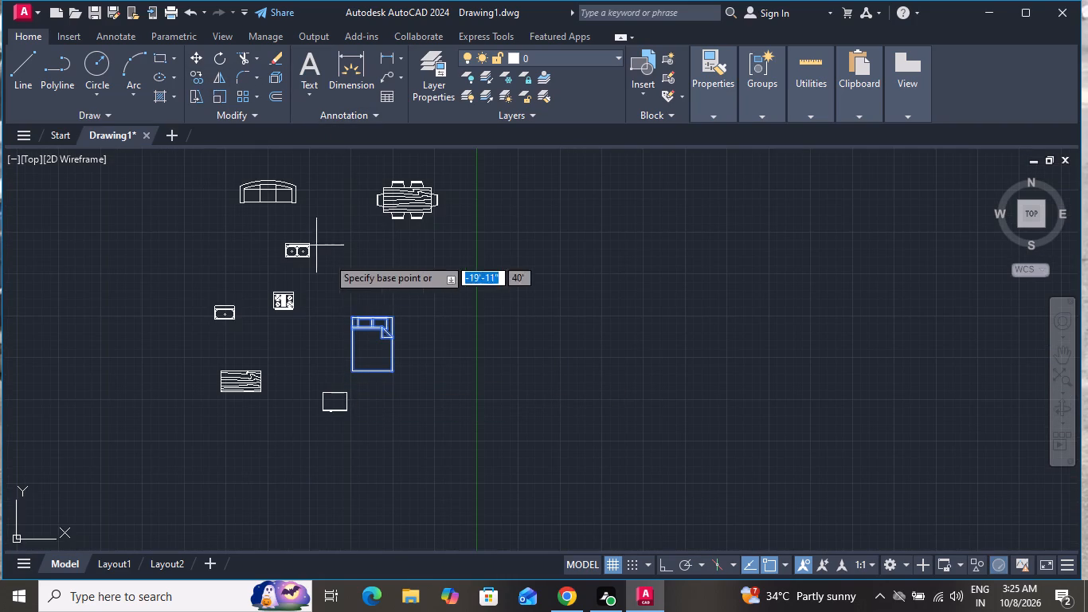
pyautogui.click(391, 316)
pyautogui.scroll(-2, 738, 374)
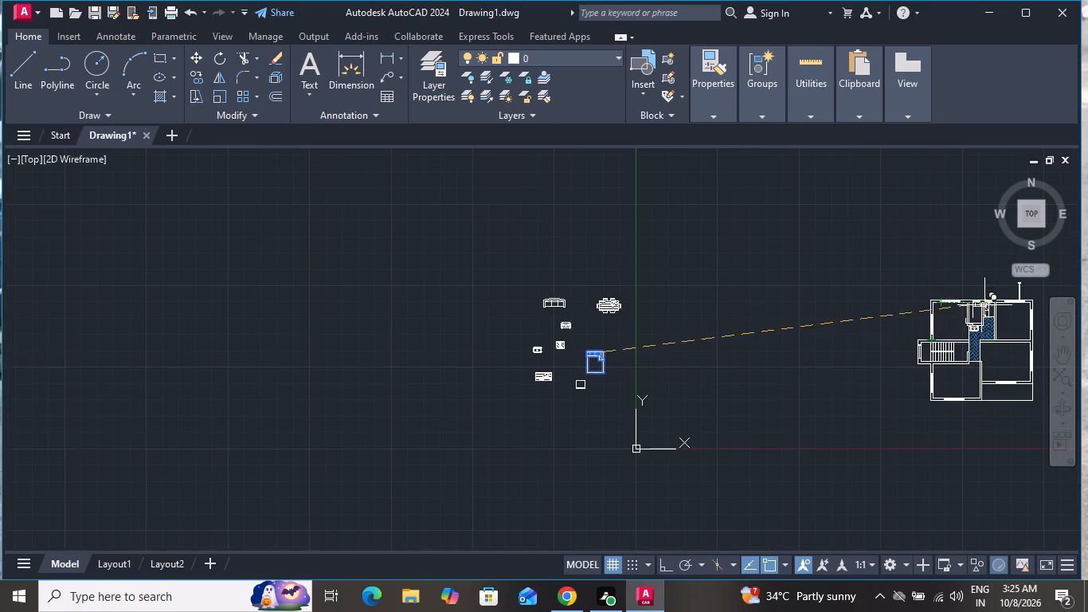
pyautogui.scroll(6, 969, 310)
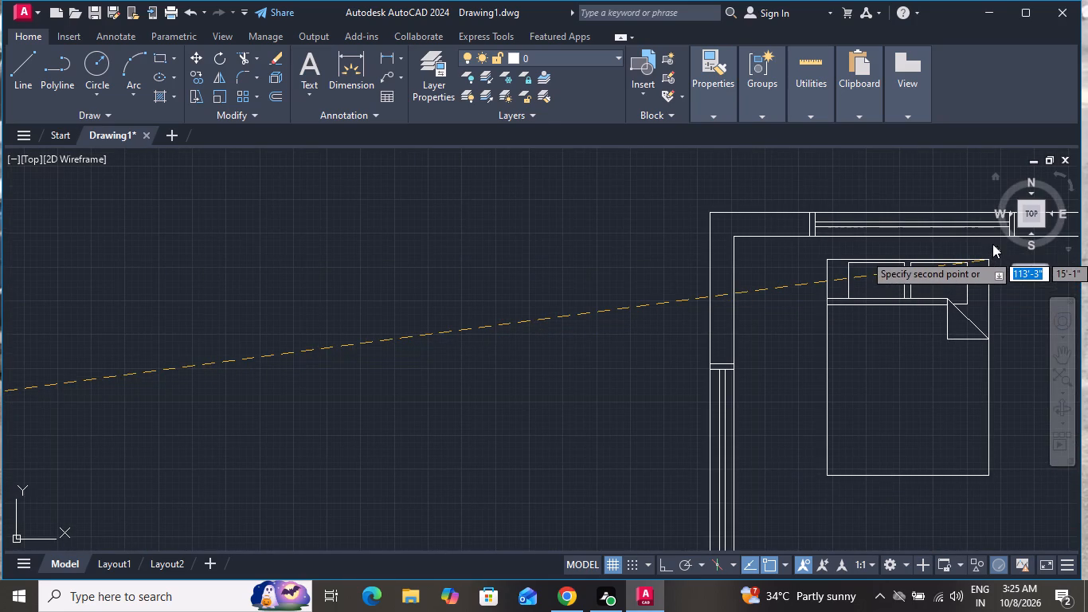
pyautogui.scroll(-5, 792, 336)
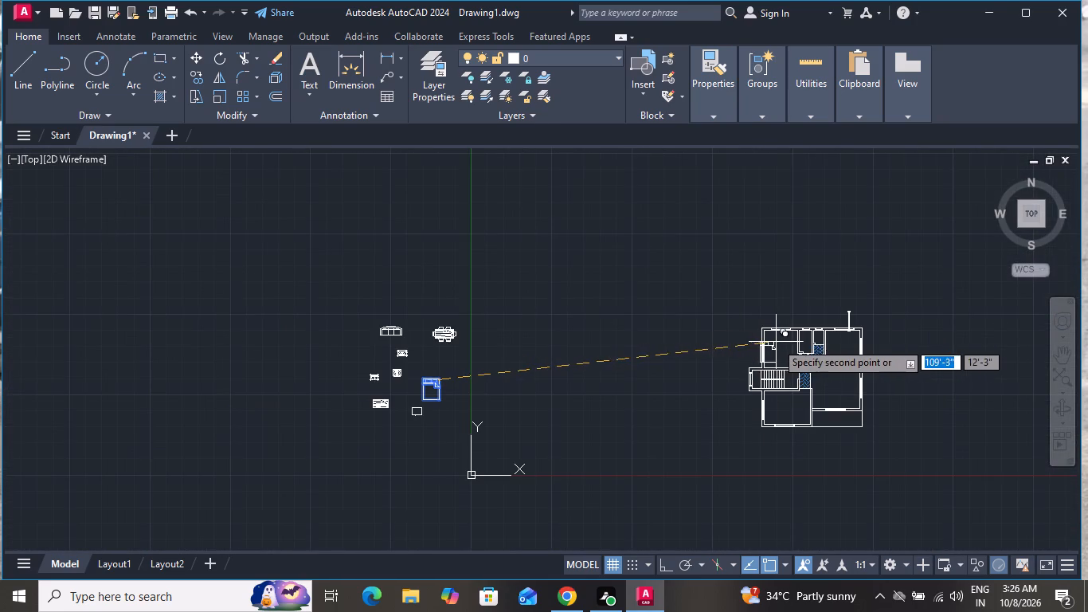
pyautogui.scroll(2, 777, 341)
pyautogui.scroll(-1, 777, 341)
pyautogui.scroll(4, 783, 337)
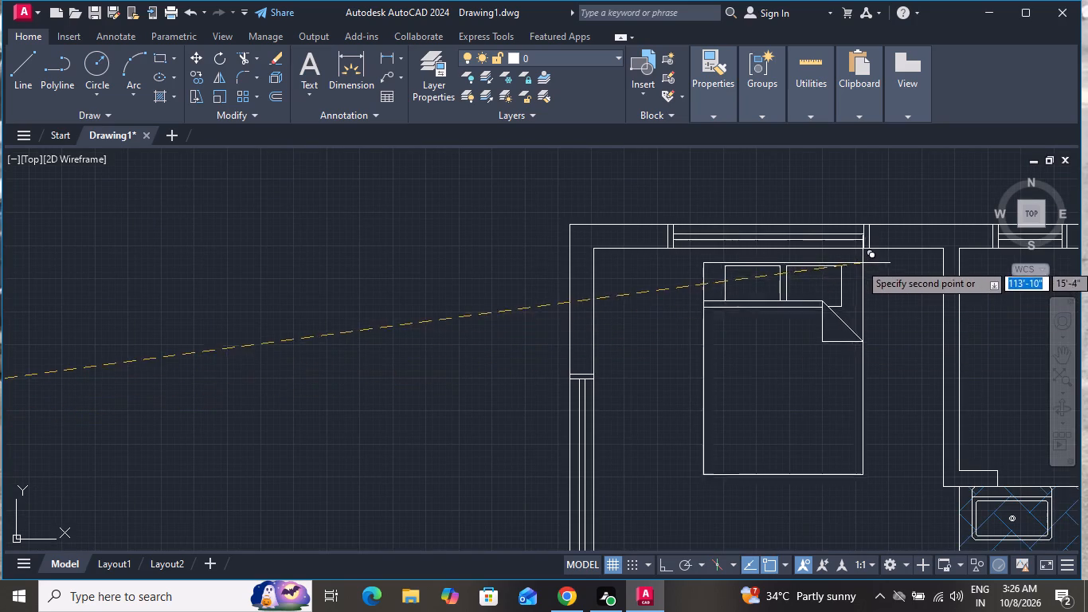
pyautogui.click(851, 249)
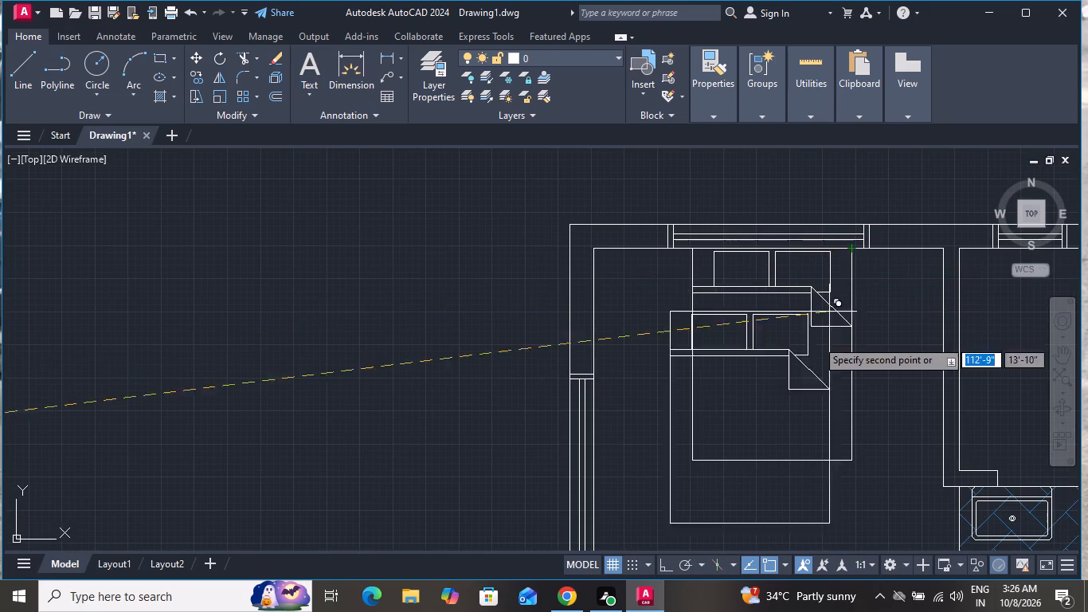
# Place another copy of the queen bed in the northeast room, with its head against the north wall below the window.
pyautogui.scroll(-3, 765, 373)
pyautogui.scroll(3, 949, 347)
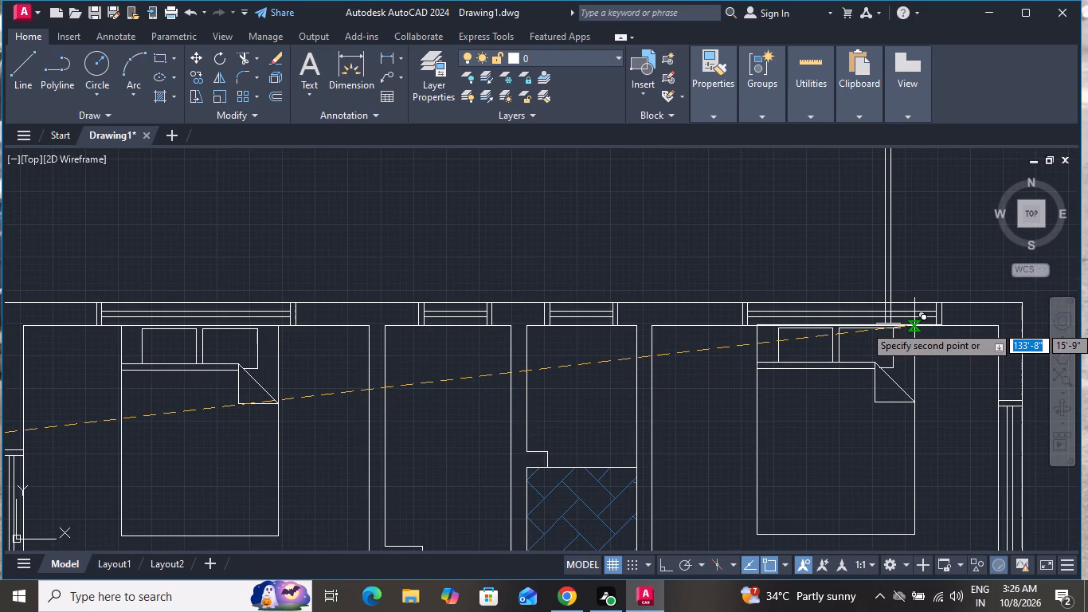
pyautogui.click(914, 325)
pyautogui.scroll(-2, 851, 345)
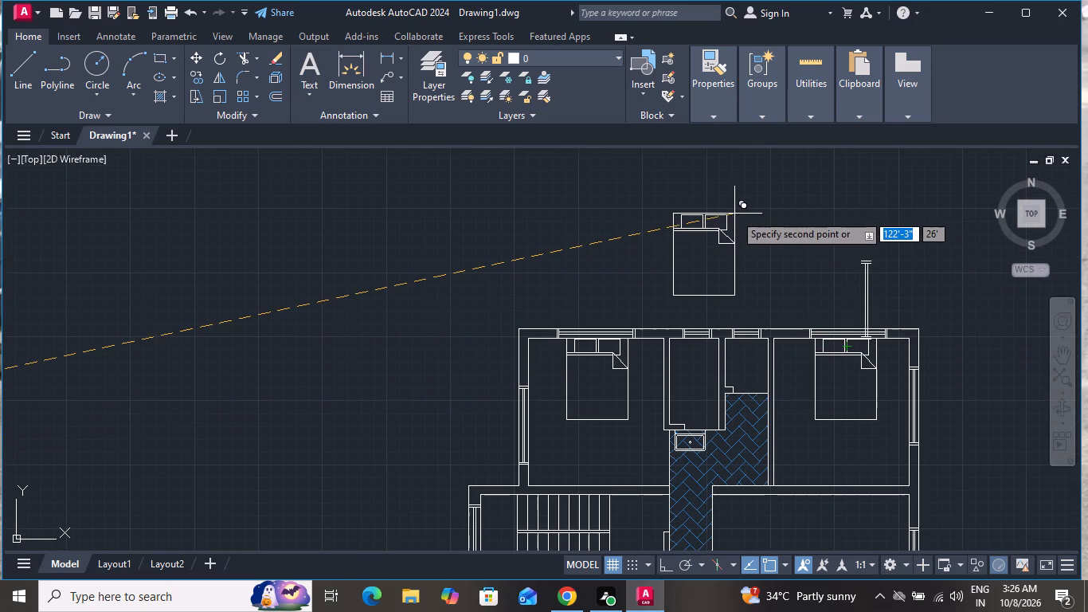
# End the queen bed copying without placing another copy.
pyautogui.rightClick(739, 214)
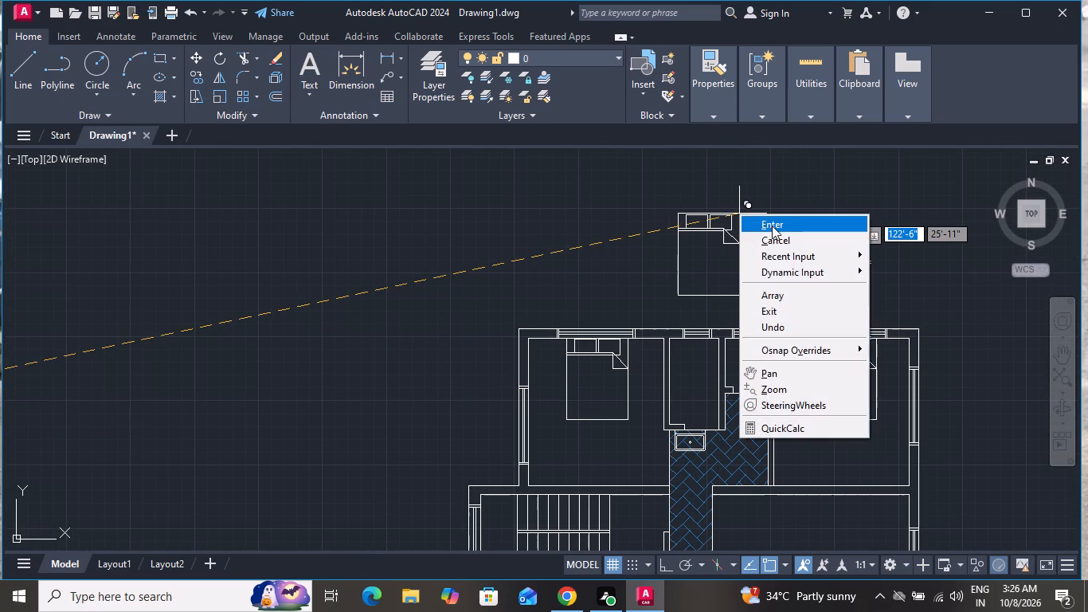
pyautogui.click(772, 226)
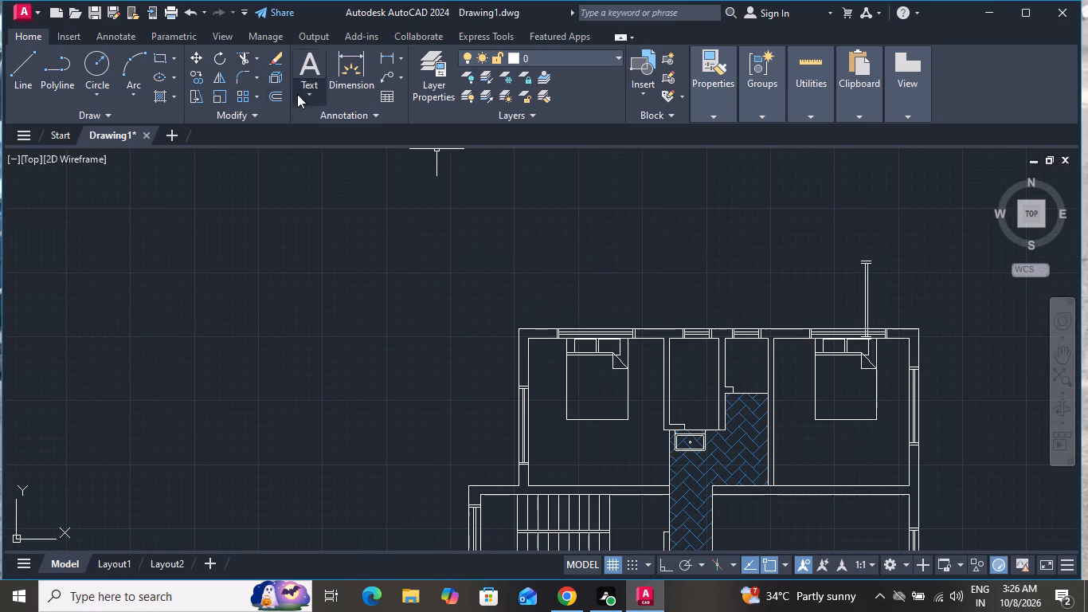
# Draw a bedside table rectangle, about 1'-2" by 1', just west of the northwest room's bed head.
pyautogui.click(164, 58)
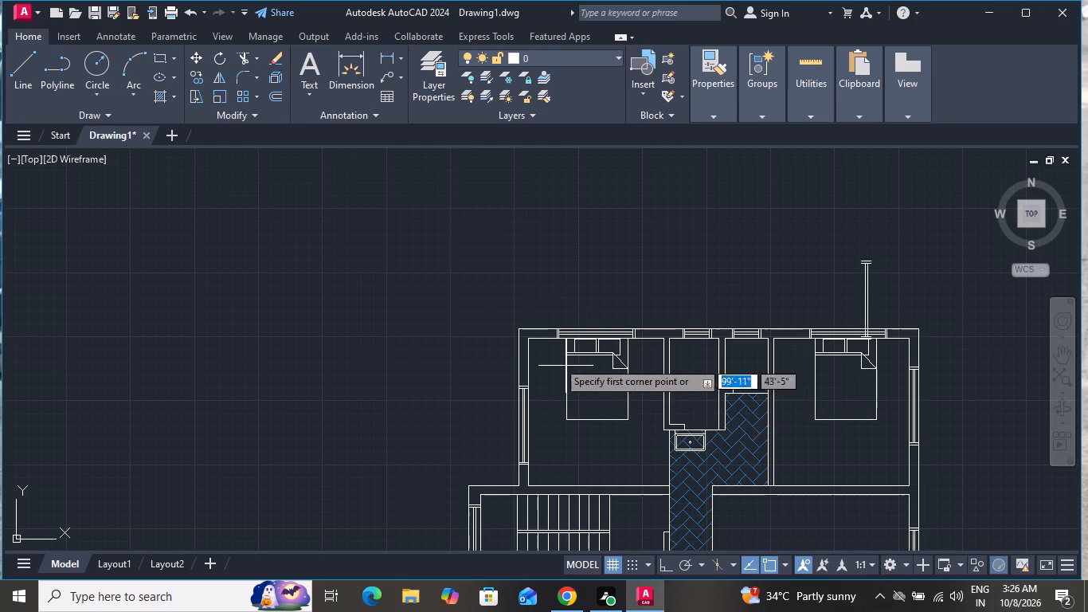
pyautogui.scroll(2, 497, 343)
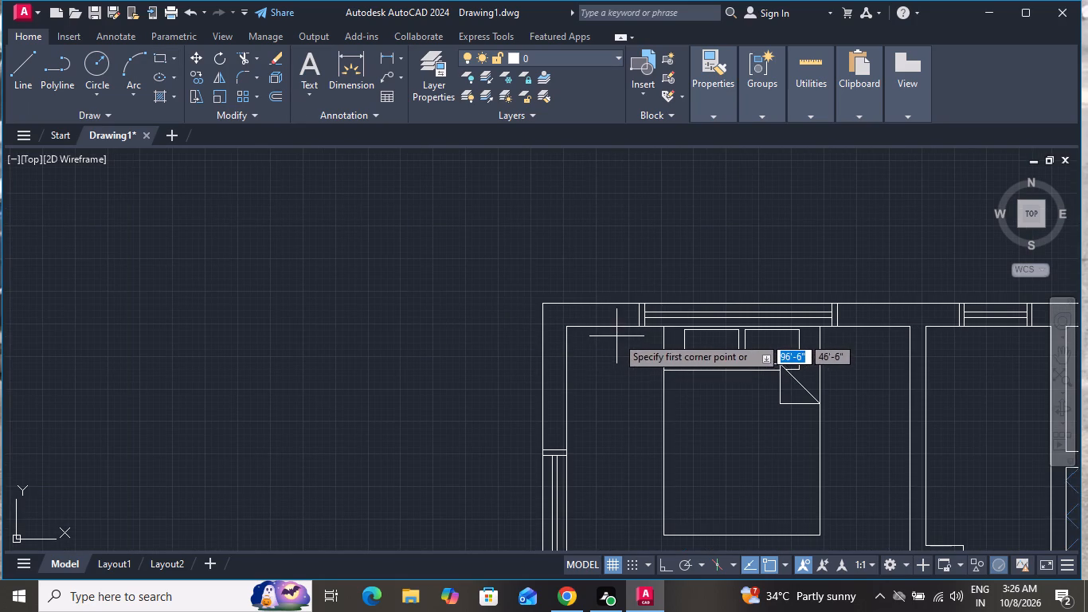
pyautogui.click(616, 336)
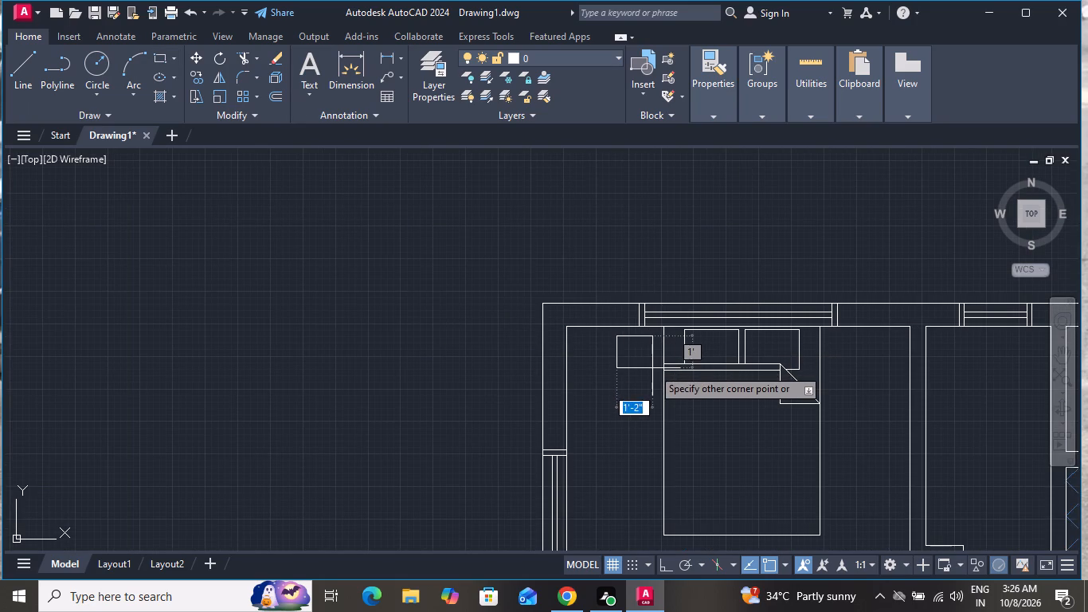
pyautogui.click(654, 368)
# Copy the bedside table rectangle to the east side of the northwest bed and to both sides of the northeast bed.
pyautogui.click(652, 368)
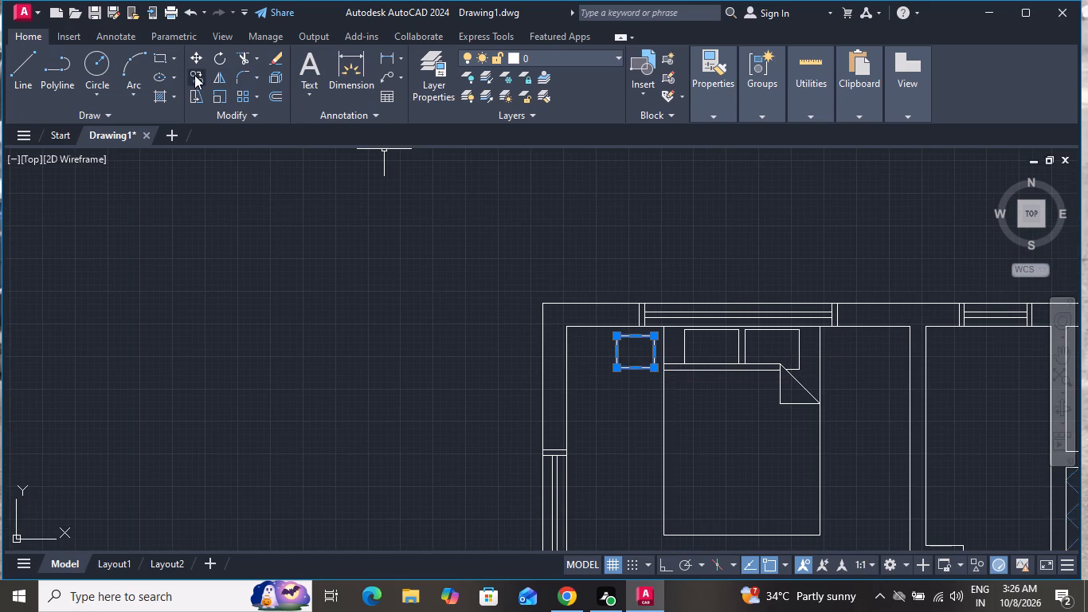
pyautogui.click(194, 75)
pyautogui.click(656, 368)
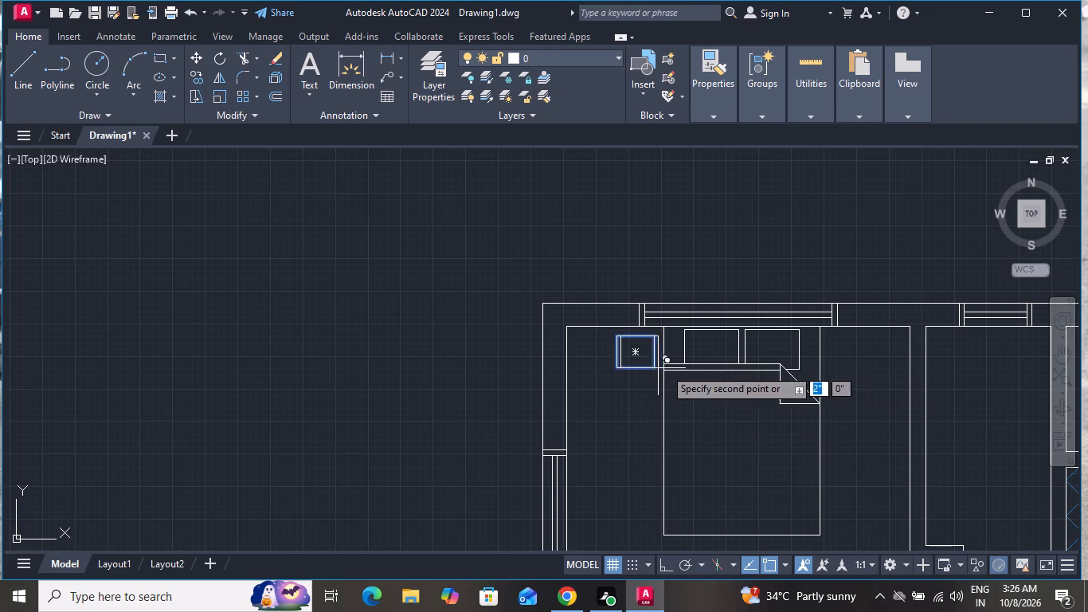
pyautogui.click(868, 371)
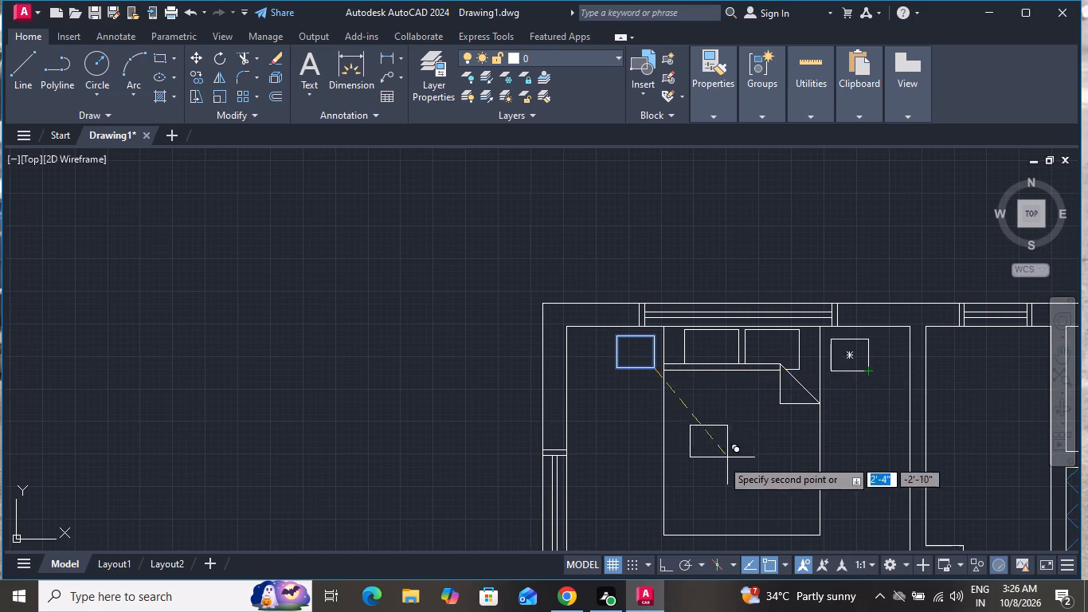
pyautogui.scroll(-2, 704, 465)
pyautogui.scroll(3, 943, 423)
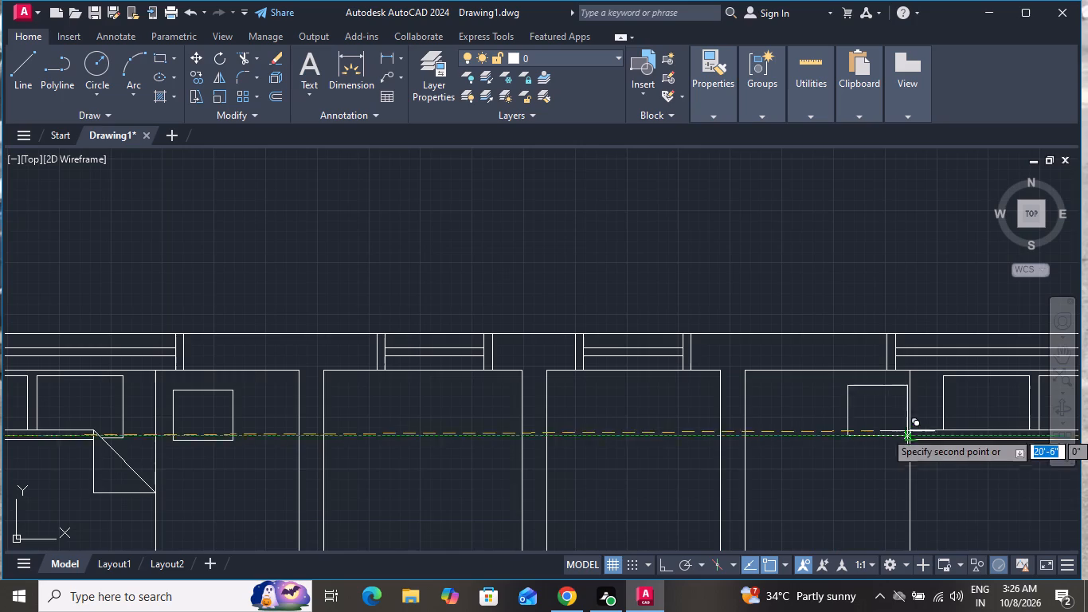
pyautogui.click(891, 428)
pyautogui.scroll(-3, 778, 451)
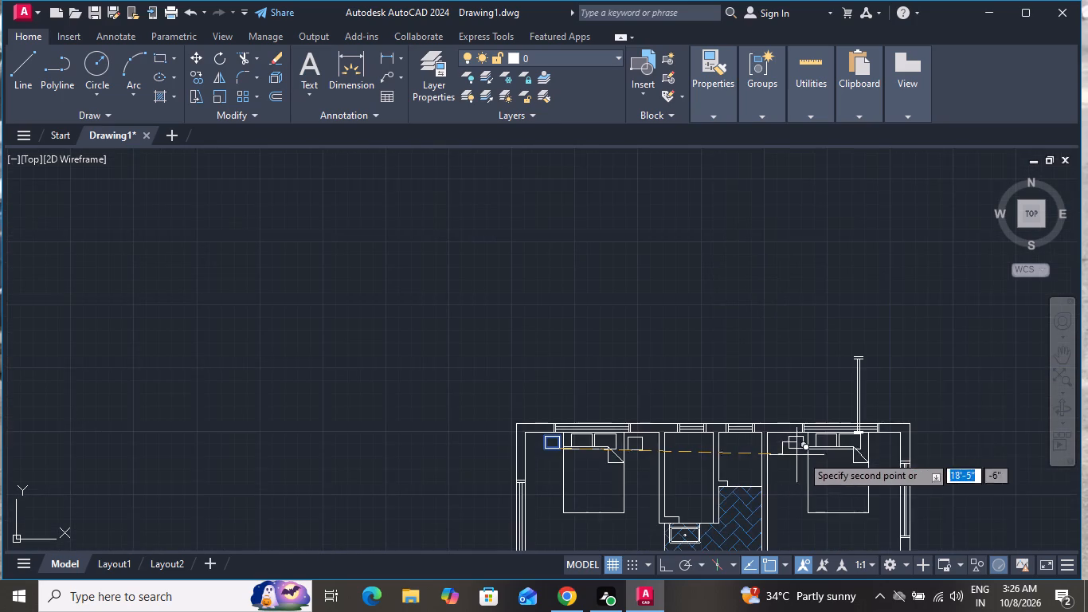
pyautogui.scroll(3, 901, 460)
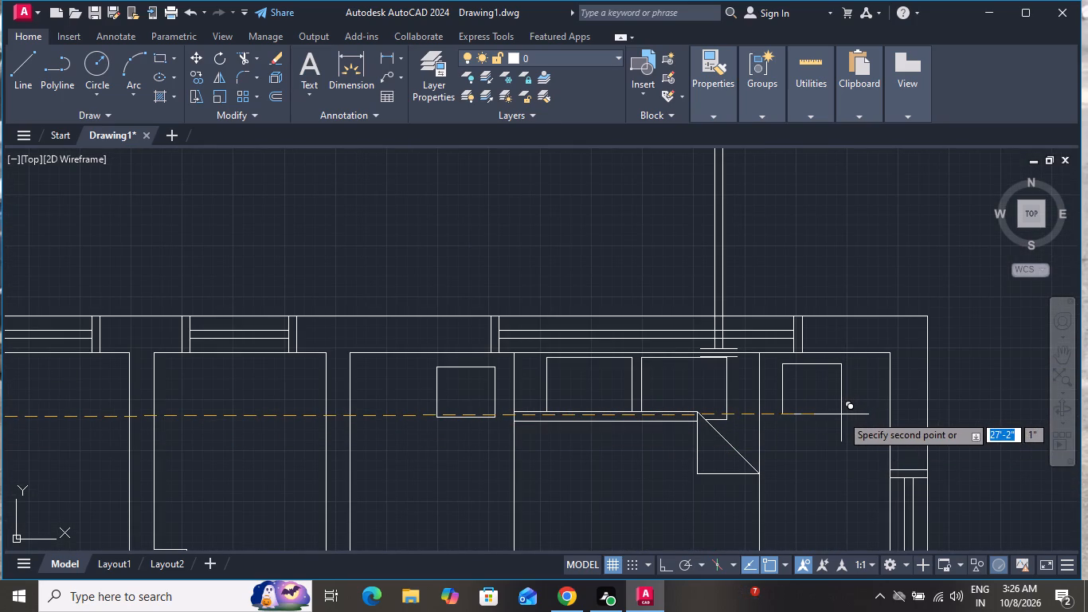
pyautogui.click(837, 418)
pyautogui.scroll(-2, 938, 390)
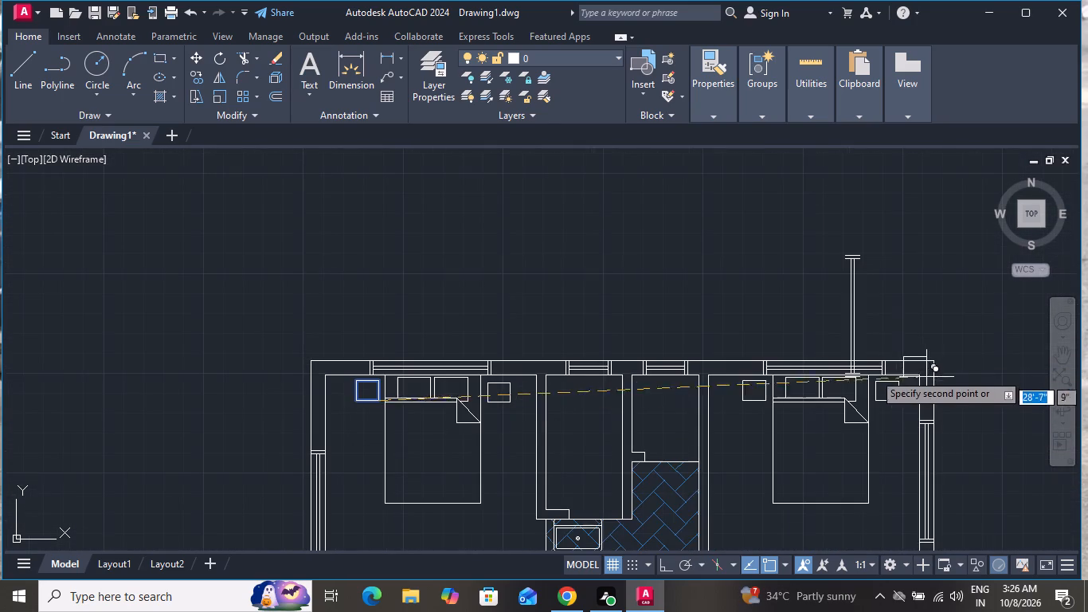
pyautogui.rightClick(922, 325)
pyautogui.click(930, 353)
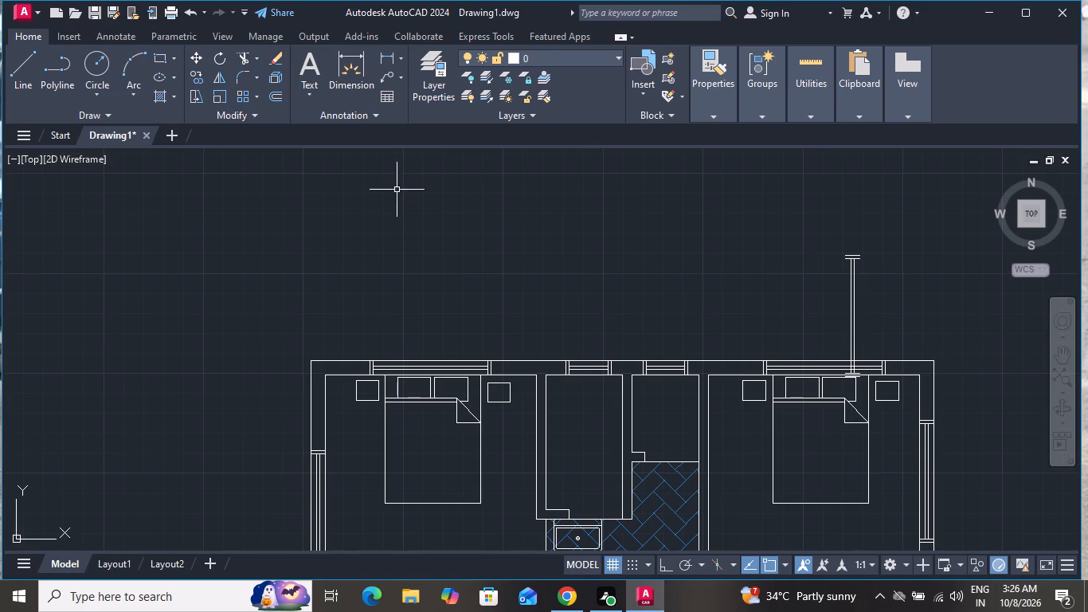
# Insert the Lamp - Table block from DesignCenter's Home - Space Planner into the empty area northwest of the plan, and close DesignCenter.
pyautogui.press('d')
pyautogui.press('c')
pyautogui.press('space')
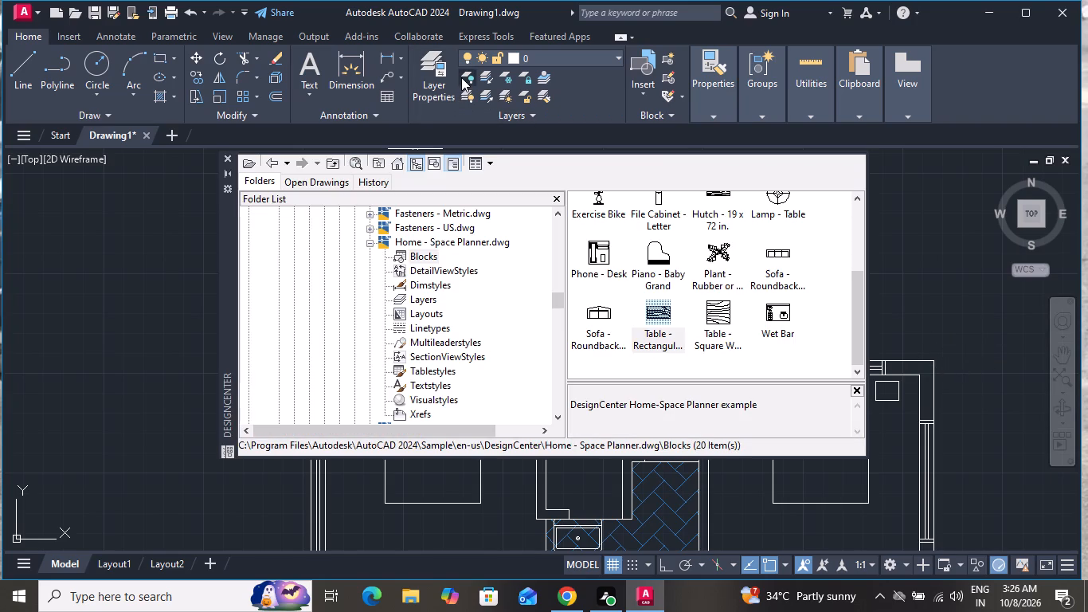
pyautogui.scroll(4, 738, 312)
pyautogui.scroll(-1, 738, 312)
pyautogui.scroll(2, 738, 312)
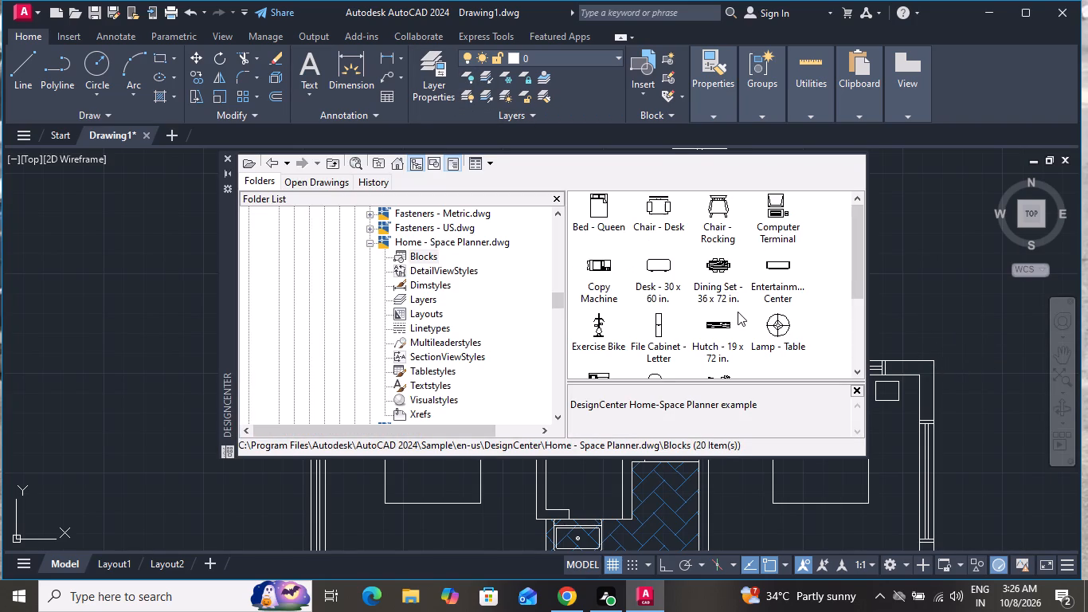
pyautogui.moveTo(766, 323); pyautogui.dragTo(208, 278)
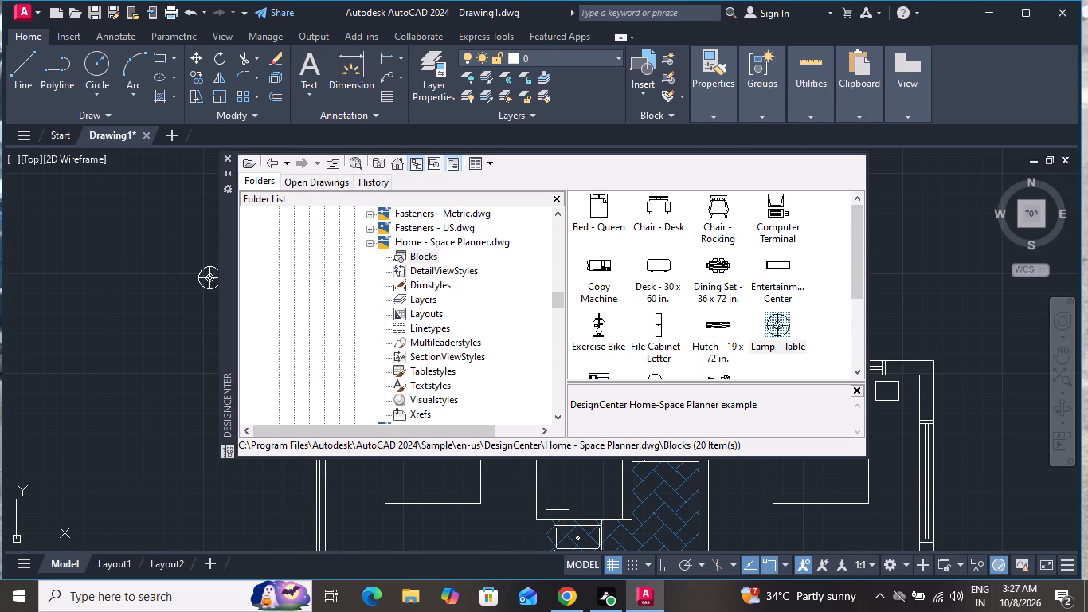
pyautogui.moveTo(208, 278); pyautogui.dragTo(180, 280)
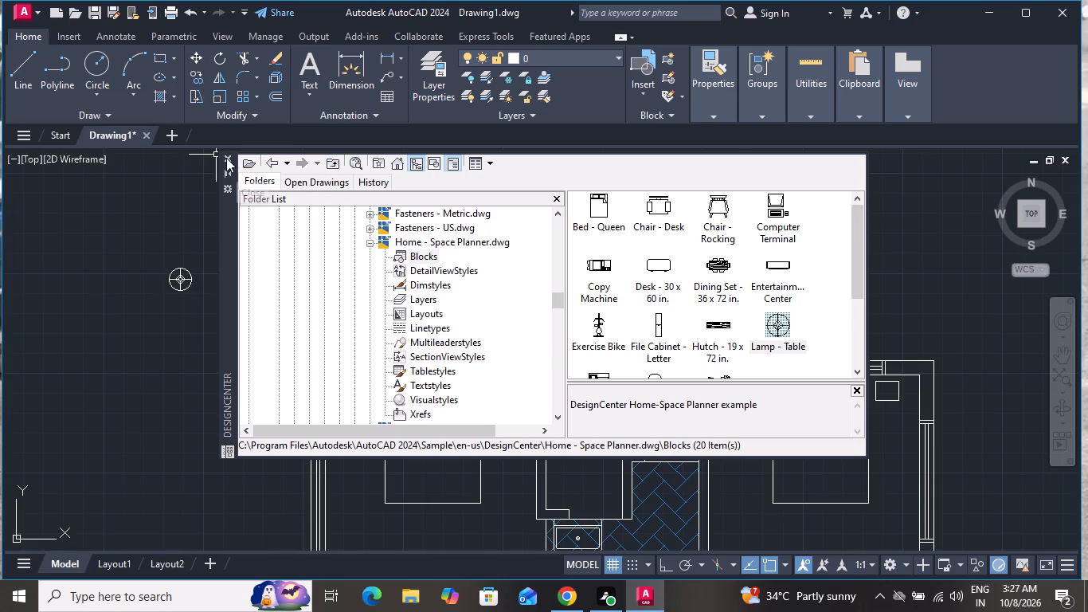
pyautogui.click(226, 158)
# Copy the table lamp onto the bedside table east of the northwest room's bed.
pyautogui.click(177, 277)
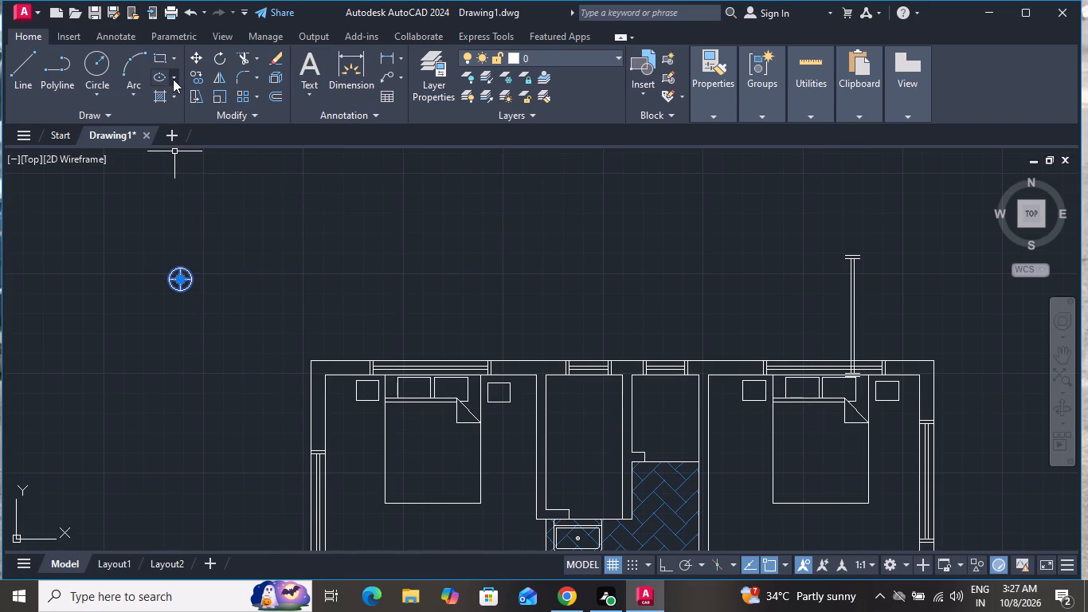
pyautogui.click(202, 80)
pyautogui.moveTo(175, 278); pyautogui.dragTo(186, 275)
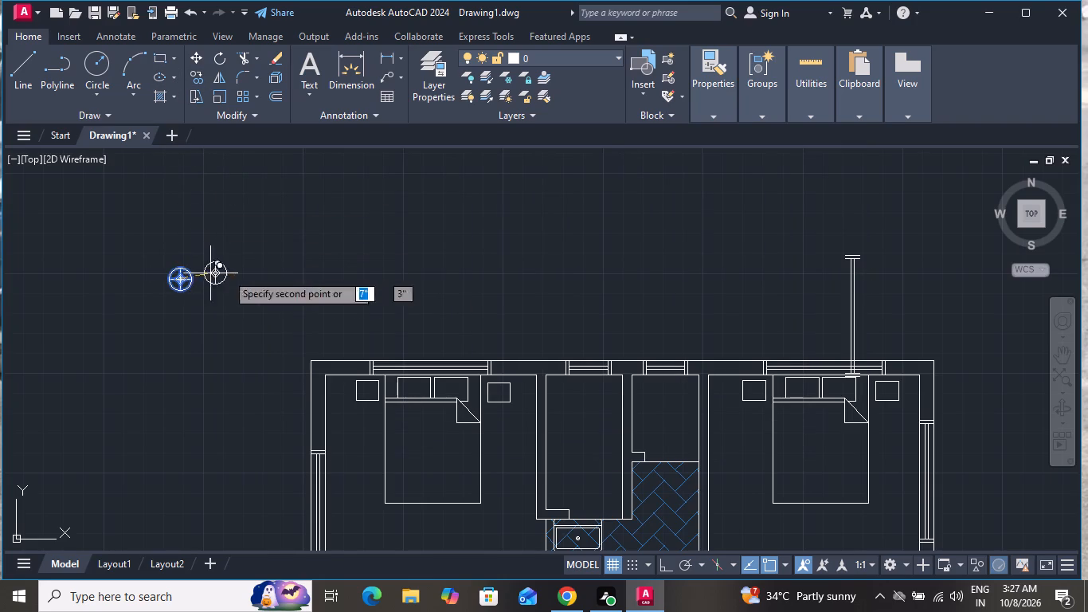
pyautogui.scroll(3, 477, 410)
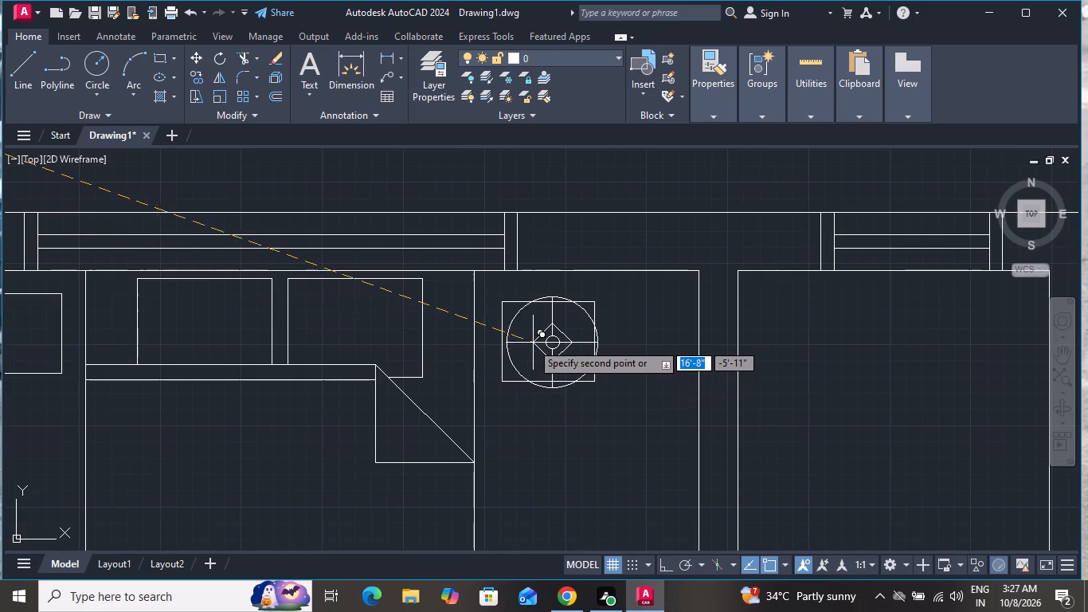
pyautogui.click(527, 343)
pyautogui.rightClick(527, 343)
pyautogui.click(539, 368)
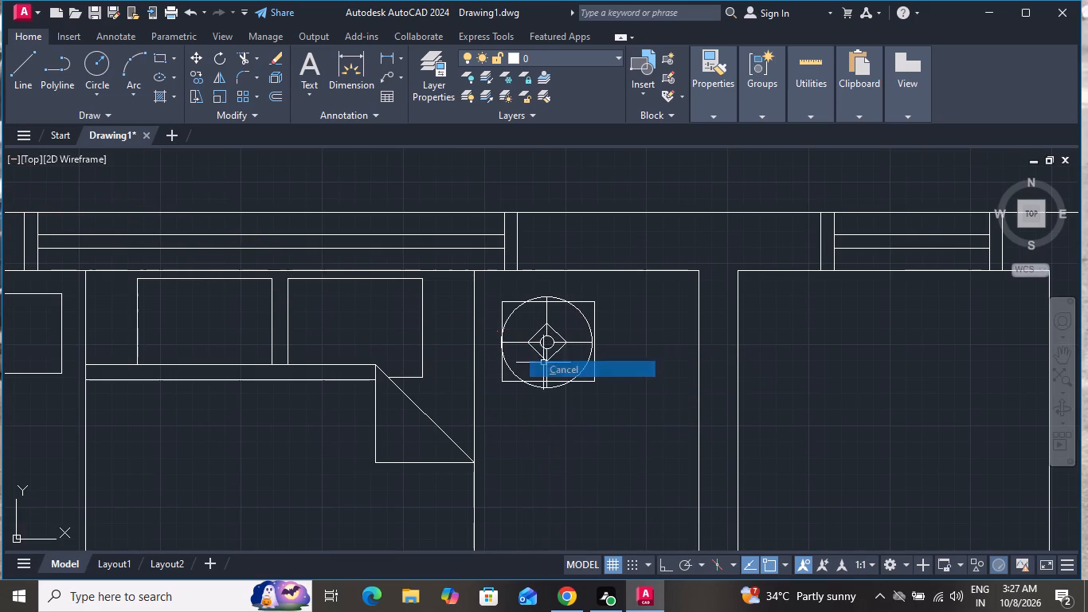
# Scale the copied lamp down about its centre so it fits inside the bedside table.
pyautogui.click(550, 333)
pyautogui.click(545, 333)
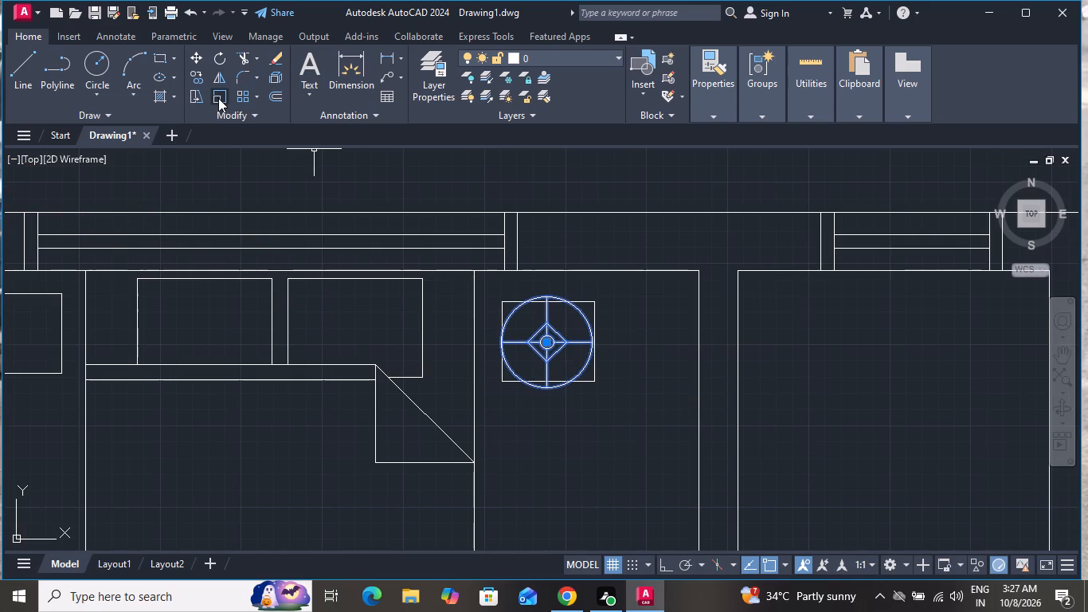
pyautogui.click(219, 100)
pyautogui.click(544, 339)
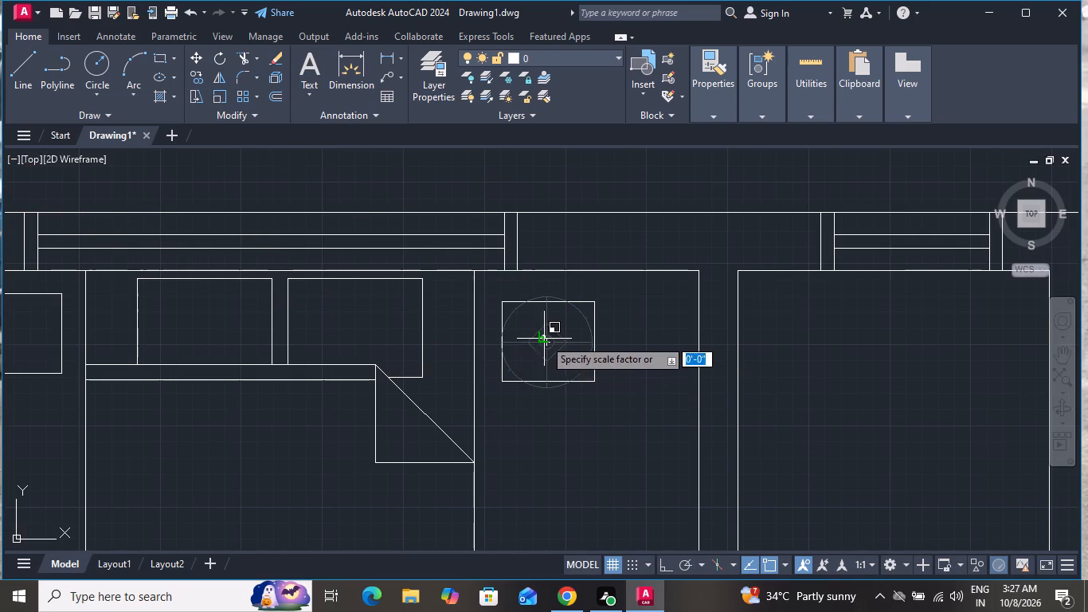
pyautogui.click(544, 361)
# Copy the reduced lamp onto the bedside table west of the northwest room's bed.
pyautogui.click(566, 355)
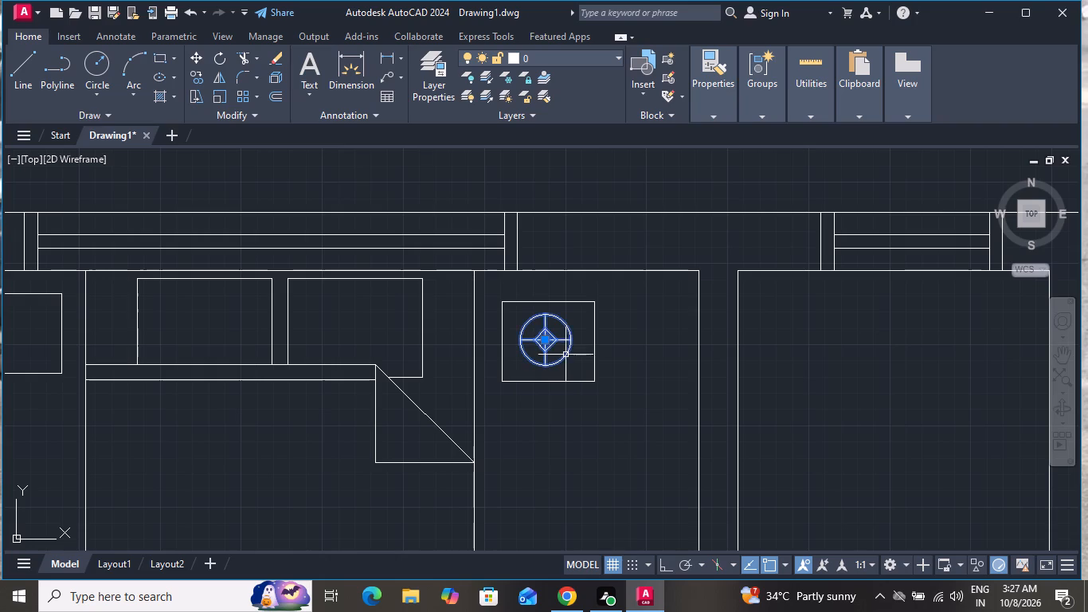
pyautogui.click(202, 76)
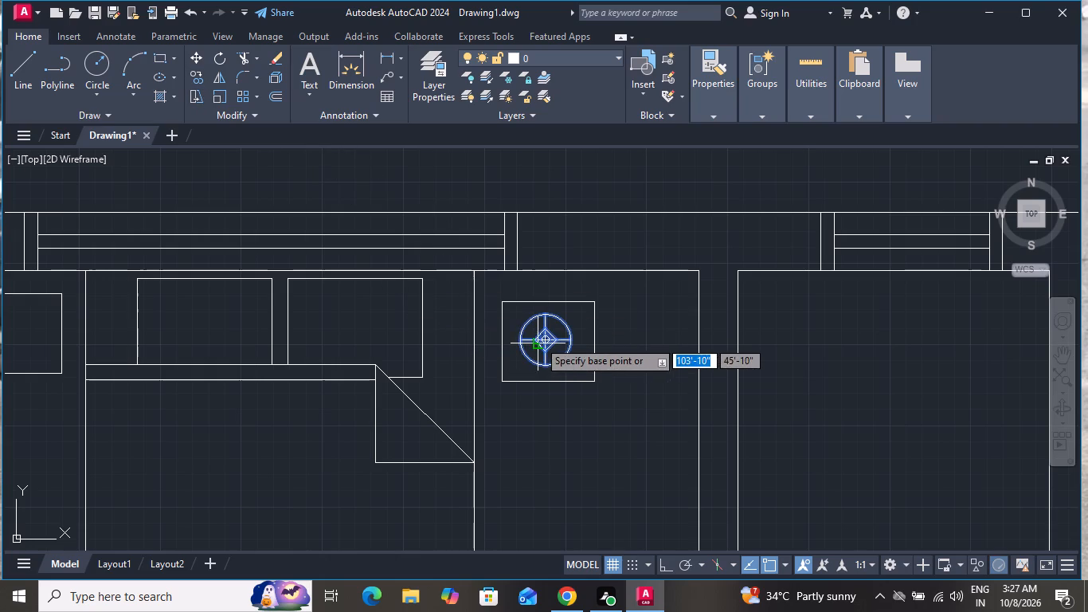
pyautogui.click(543, 335)
pyautogui.scroll(-1, 304, 323)
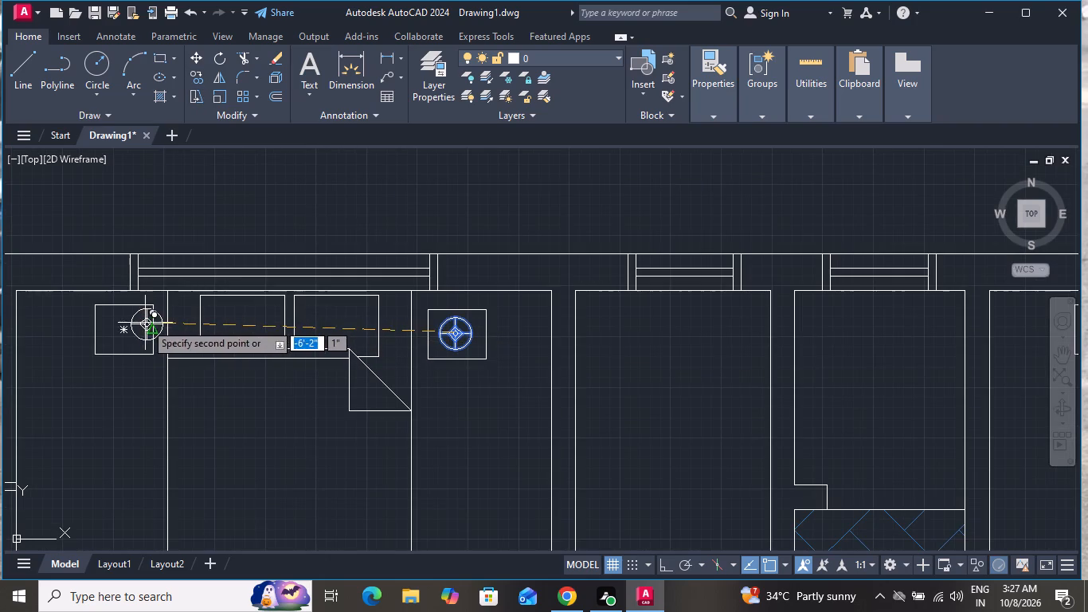
pyautogui.click(126, 328)
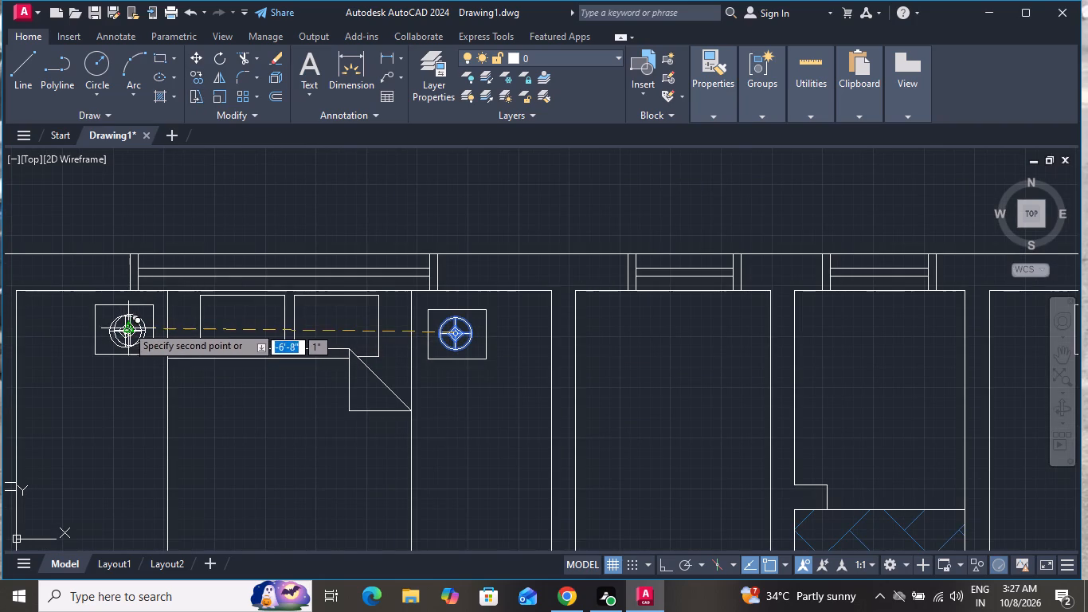
# Place two more copies of the reduced lamp on the bedside tables flanking the northeast room's bed, and end the copying.
pyautogui.scroll(-1, 434, 338)
pyautogui.scroll(1, 433, 339)
pyautogui.scroll(-1, 432, 339)
pyautogui.scroll(1, 432, 339)
pyautogui.scroll(-3, 969, 441)
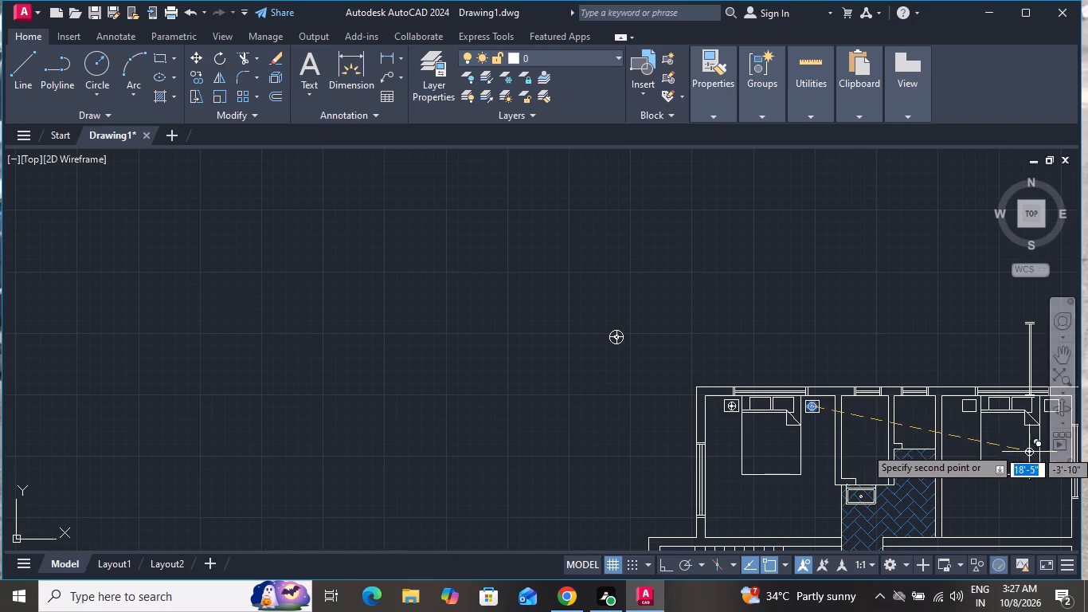
pyautogui.scroll(-3, 660, 260)
pyautogui.scroll(2, 772, 304)
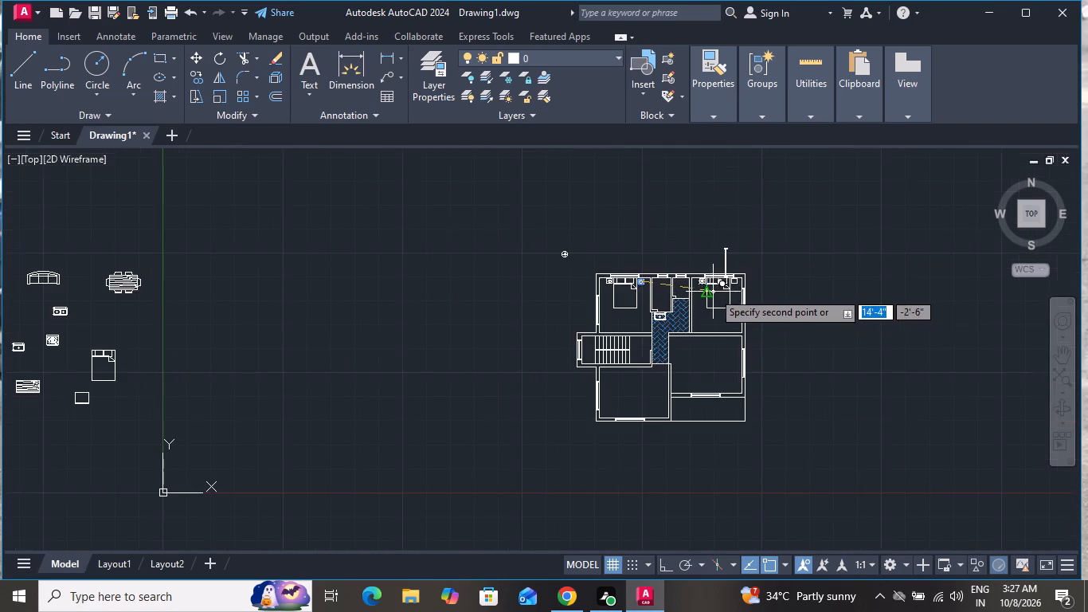
pyautogui.scroll(4, 713, 291)
pyautogui.scroll(-1, 673, 257)
pyautogui.click(658, 242)
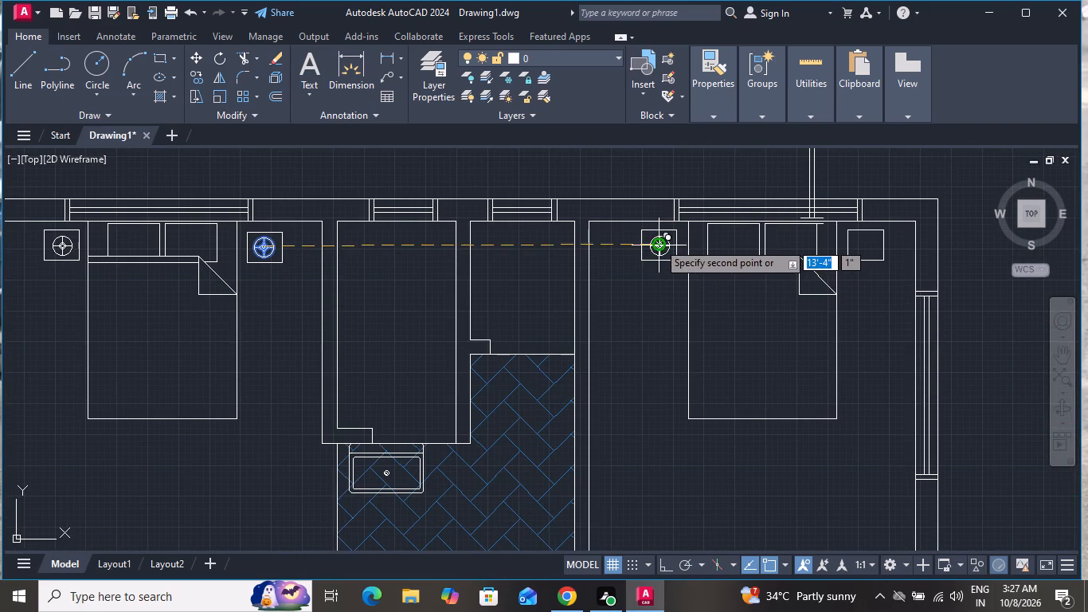
pyautogui.click(864, 241)
pyautogui.rightClick(788, 339)
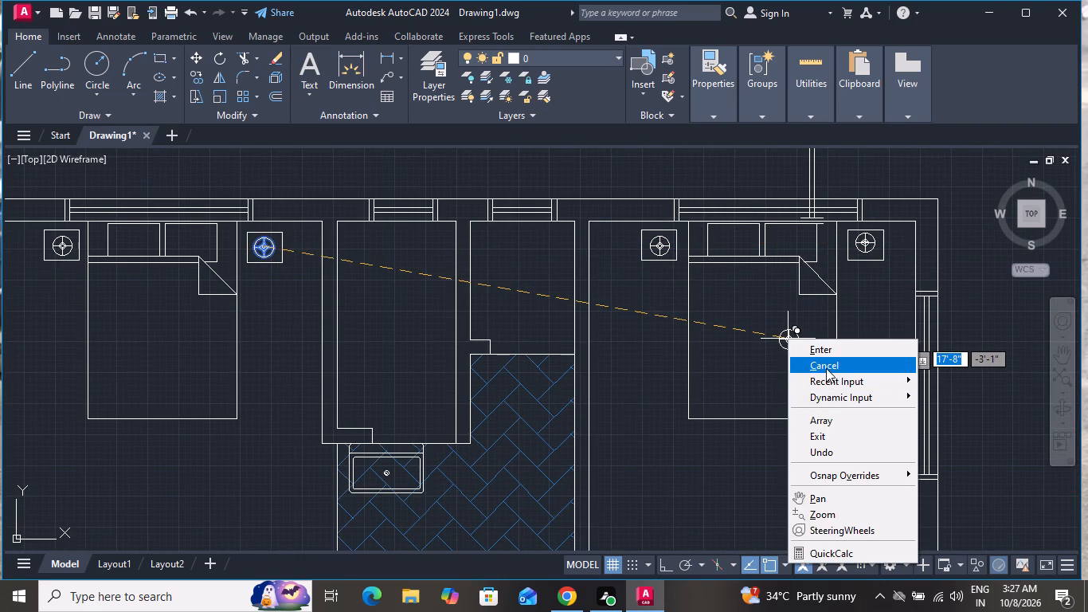
pyautogui.click(824, 368)
# Set the northwest room's bed, bedside tables and lamps to the purple colour 169,83,160.
pyautogui.scroll(1, 603, 367)
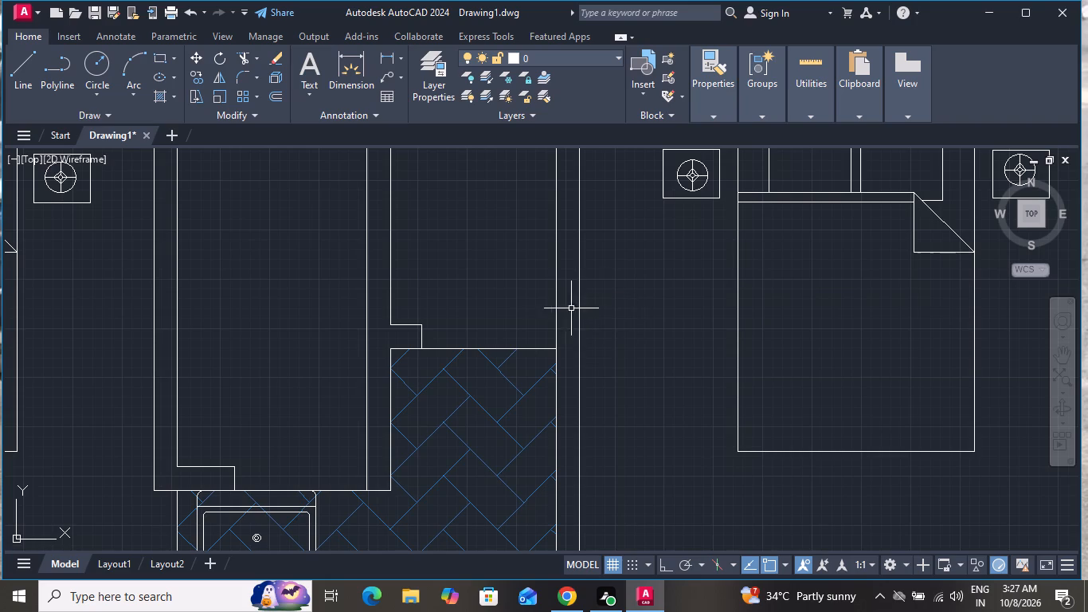
pyautogui.scroll(-1, 549, 311)
pyautogui.scroll(1, 546, 313)
pyautogui.scroll(-2, 546, 314)
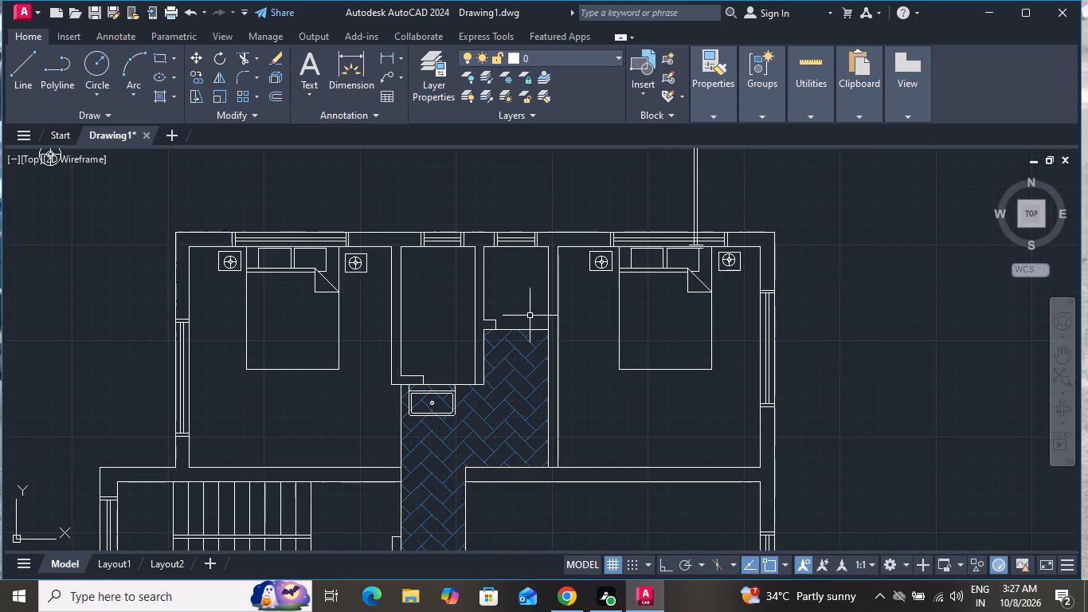
pyautogui.click(378, 253)
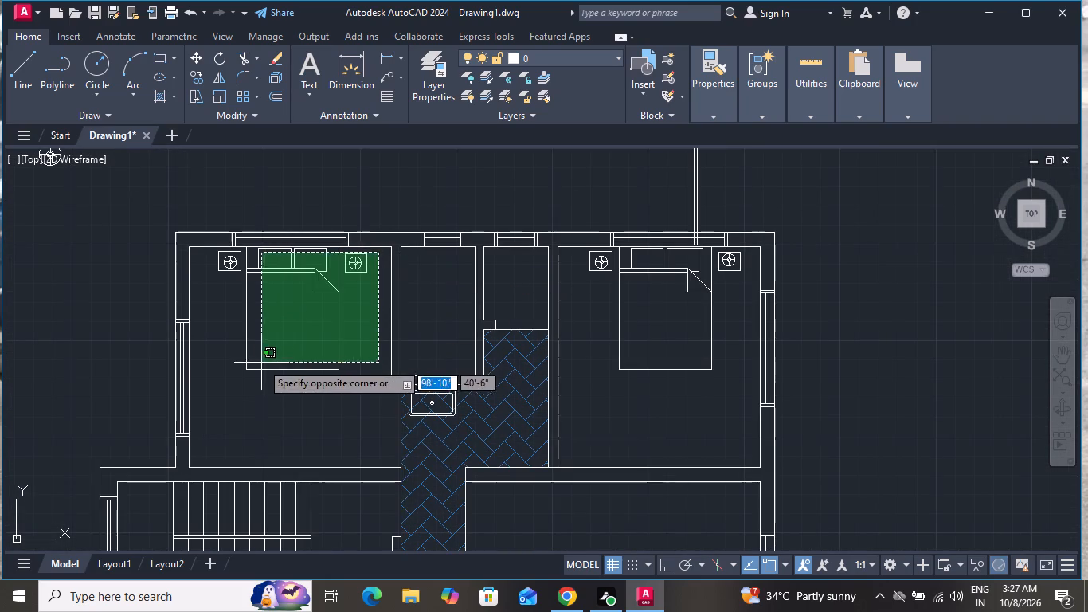
pyautogui.click(215, 374)
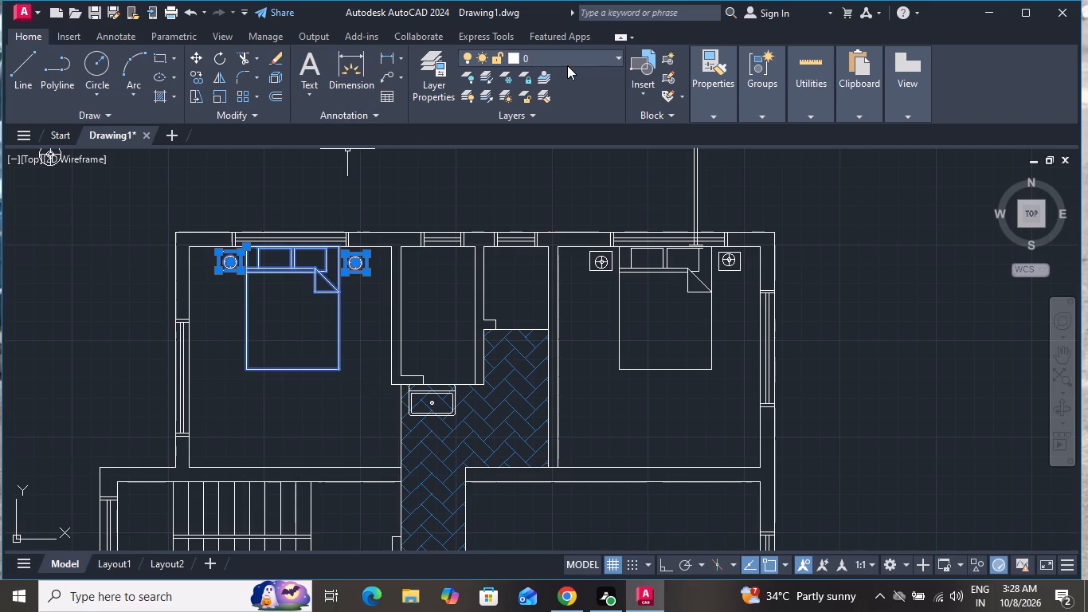
pyautogui.click(711, 76)
pyautogui.click(800, 135)
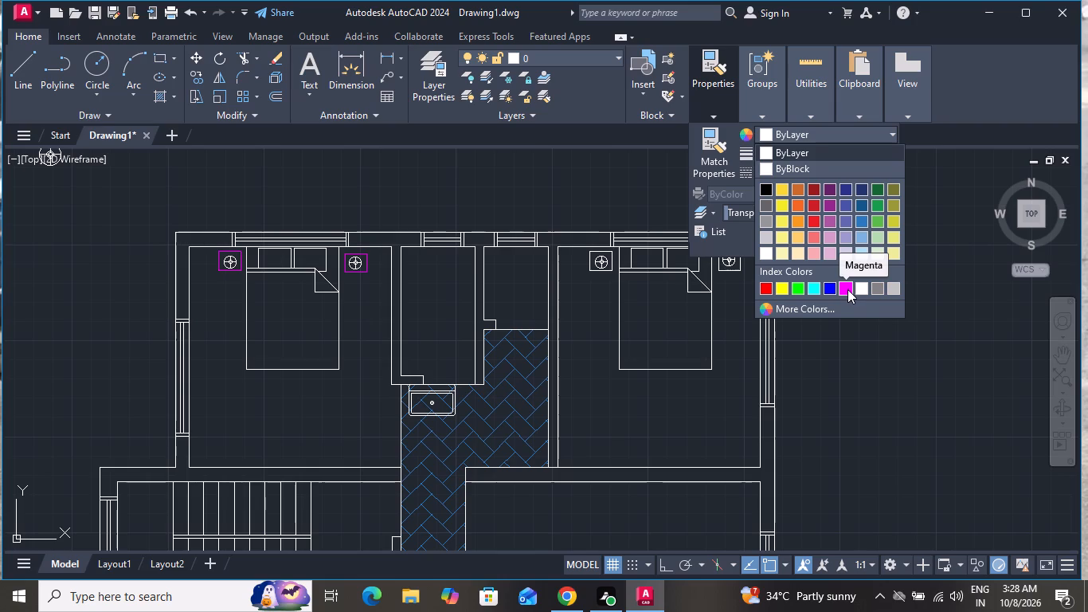
pyautogui.click(833, 218)
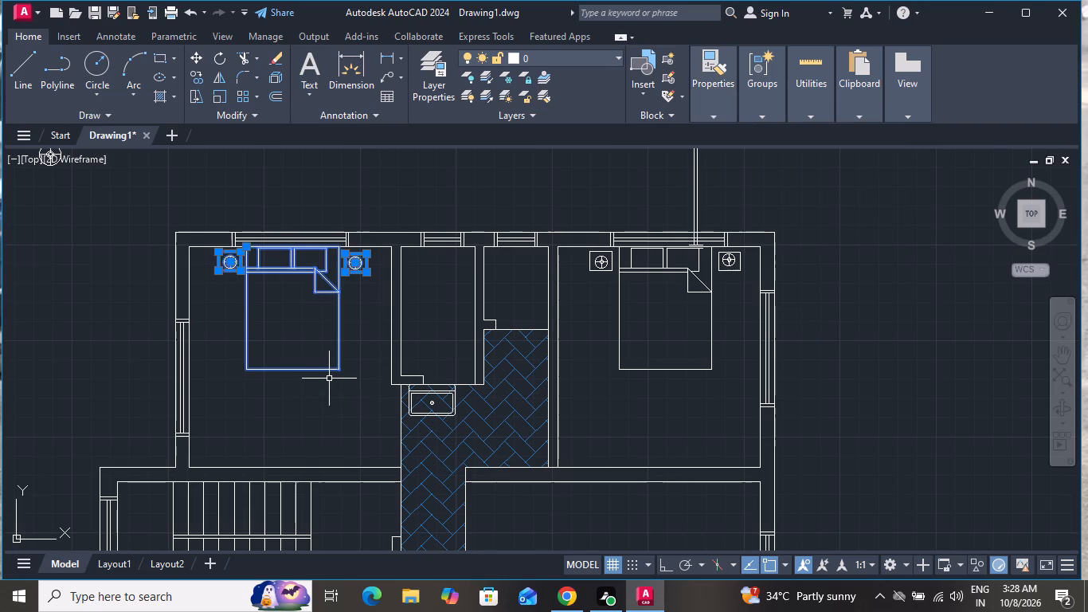
pyautogui.press('Escape')
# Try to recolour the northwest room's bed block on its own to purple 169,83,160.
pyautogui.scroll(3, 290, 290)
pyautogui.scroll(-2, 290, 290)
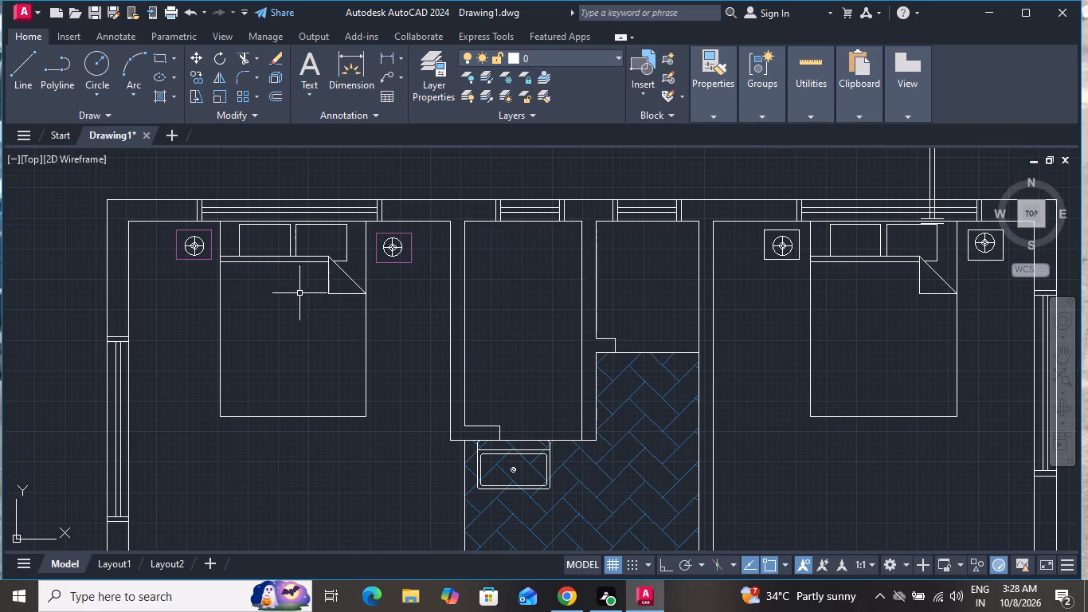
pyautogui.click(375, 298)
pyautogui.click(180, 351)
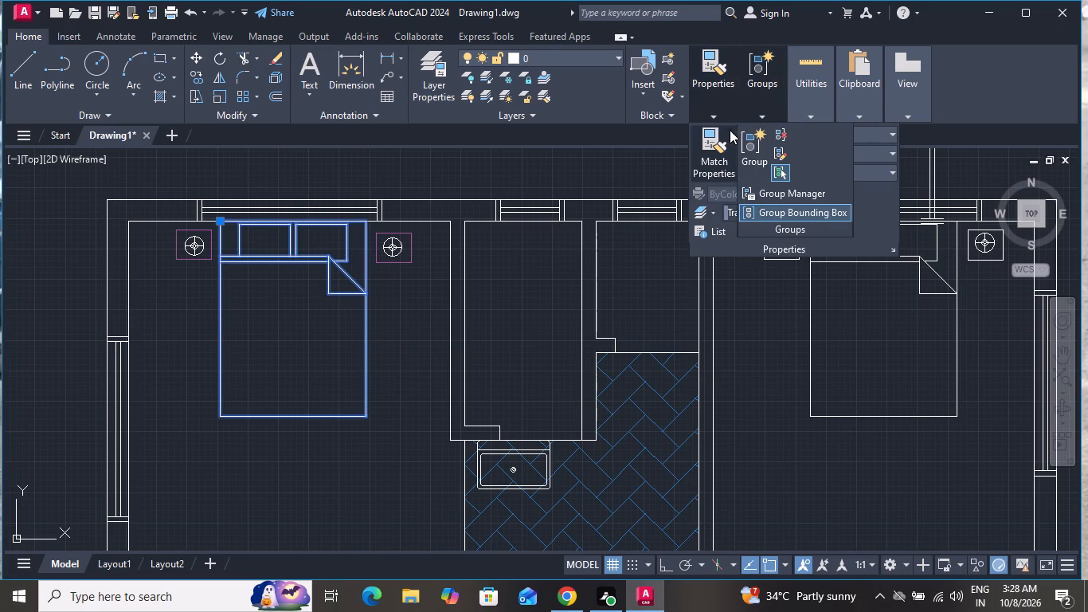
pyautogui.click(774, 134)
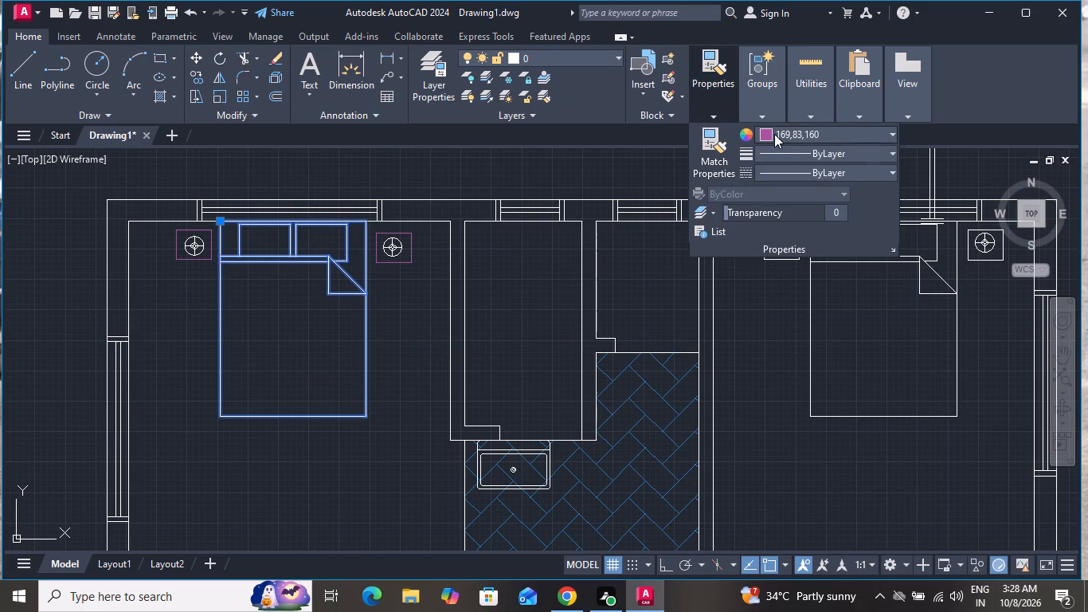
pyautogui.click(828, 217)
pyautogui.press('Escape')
# Set the northeast room's bed, bedside tables and lamps to the same purple colour as the northwest room's tables.
pyautogui.scroll(-2, 412, 320)
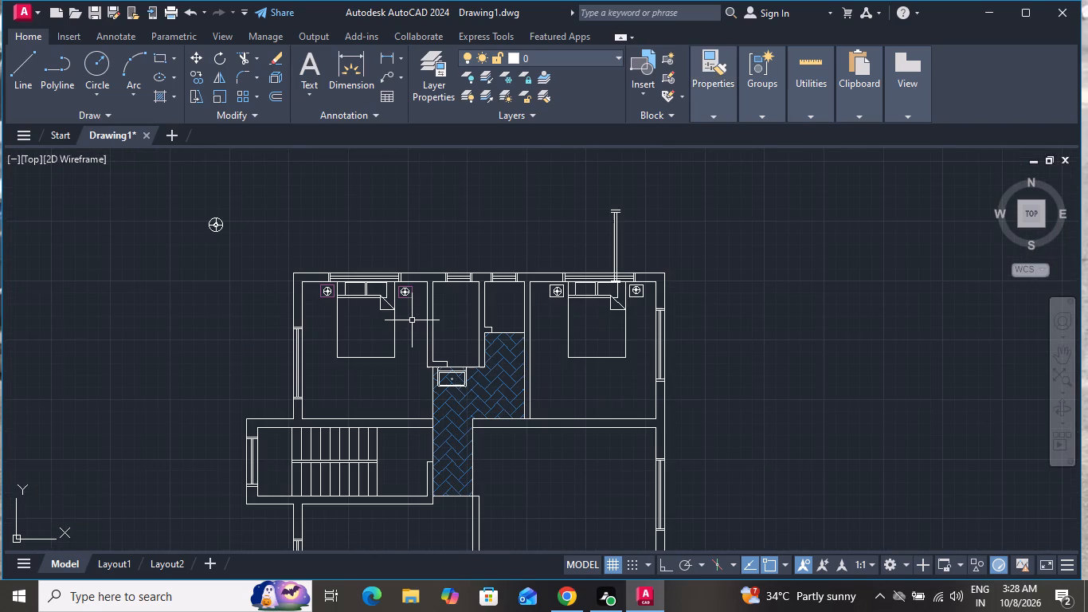
pyautogui.scroll(2, 635, 292)
pyautogui.click(664, 284)
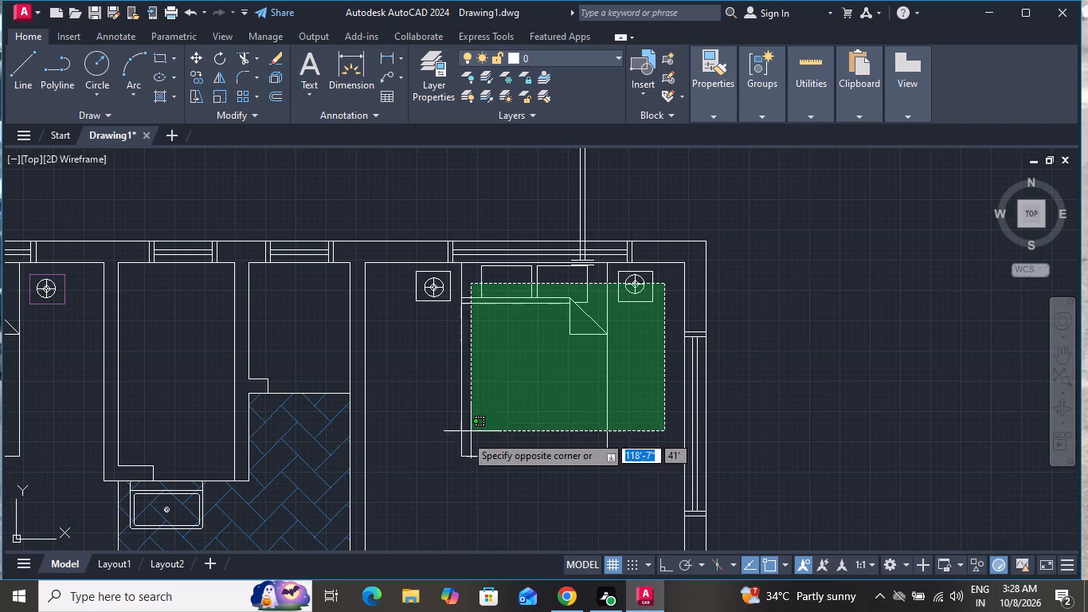
pyautogui.click(421, 461)
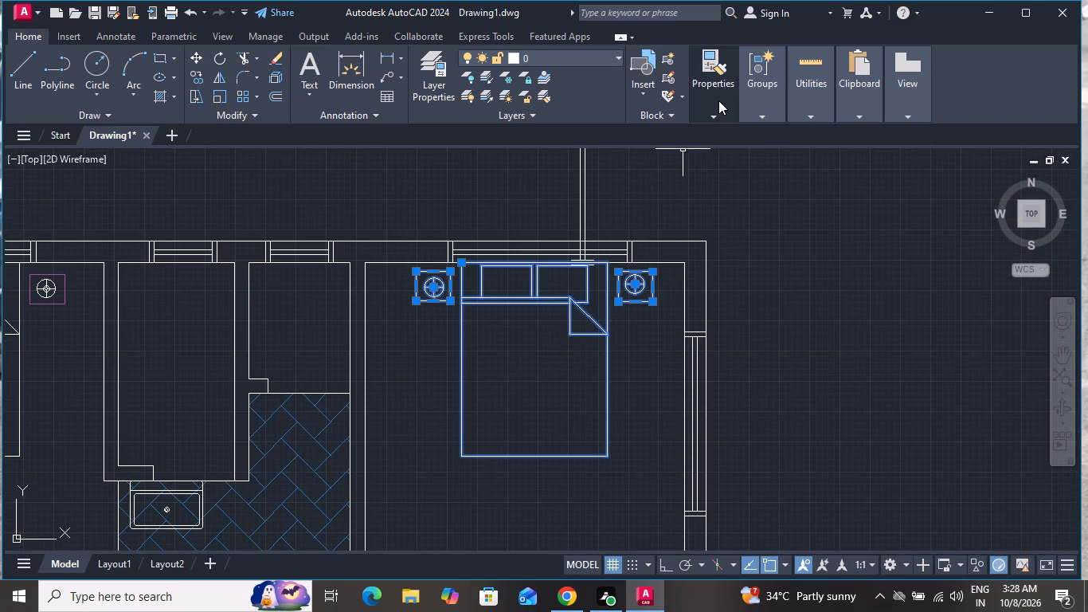
pyautogui.click(716, 104)
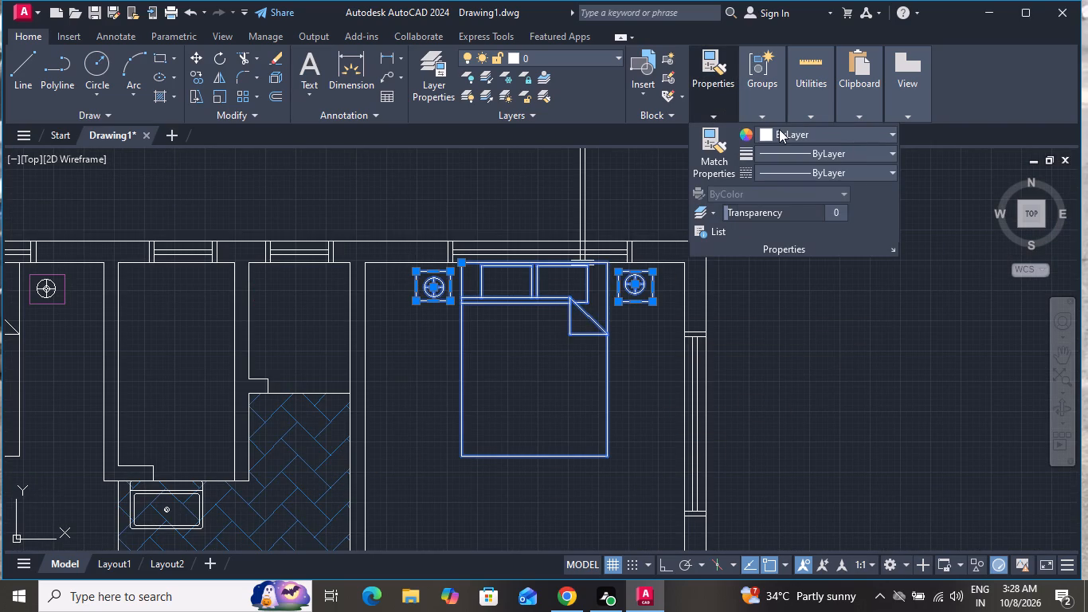
pyautogui.click(779, 129)
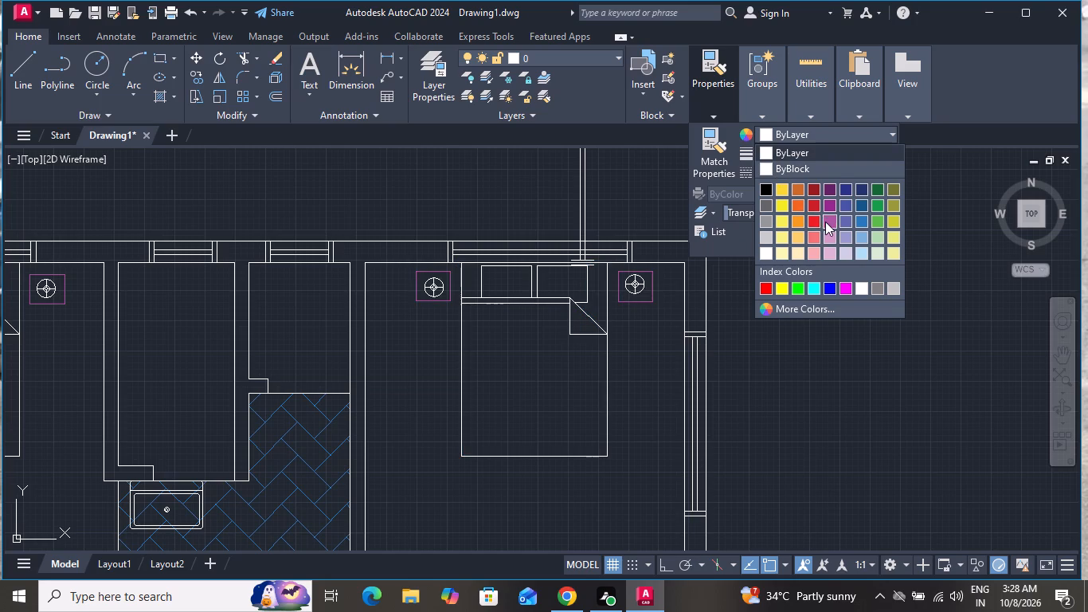
pyautogui.click(825, 222)
pyautogui.press('Escape')
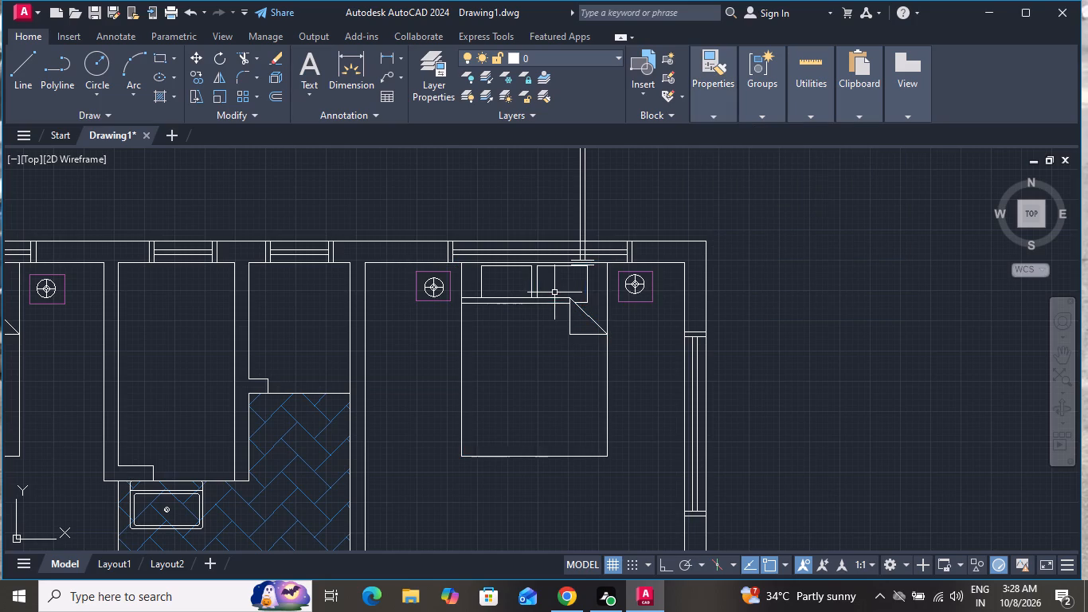
# Place two Toilet - Imperial blocks from the tool palettes, one west of the northeast room's bed and one outside, north of the plan.
pyautogui.scroll(1, 535, 350)
pyautogui.scroll(-2, 532, 355)
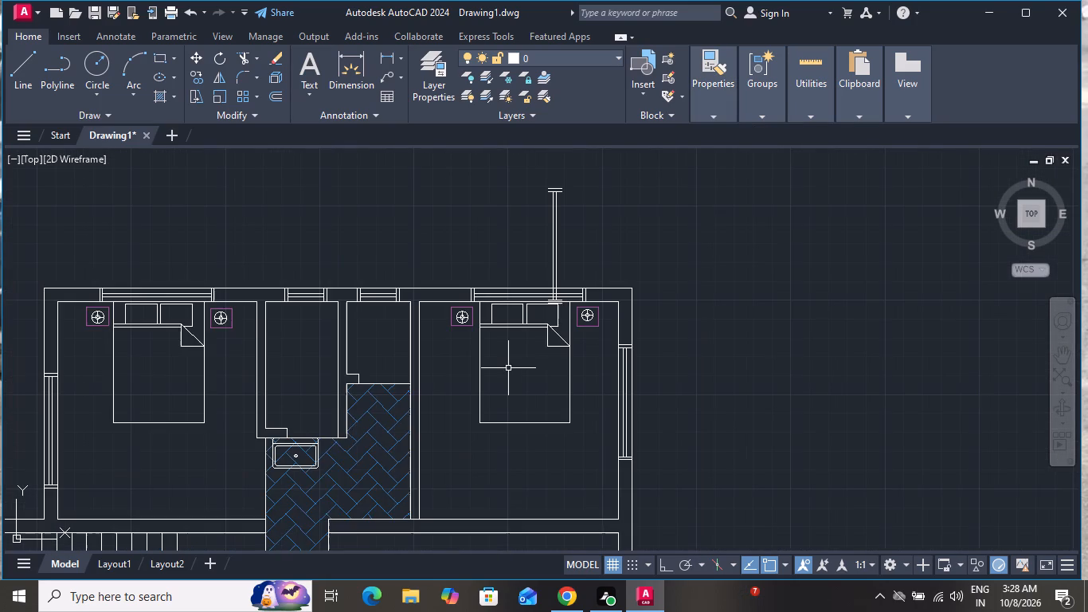
pyautogui.scroll(-2, 356, 453)
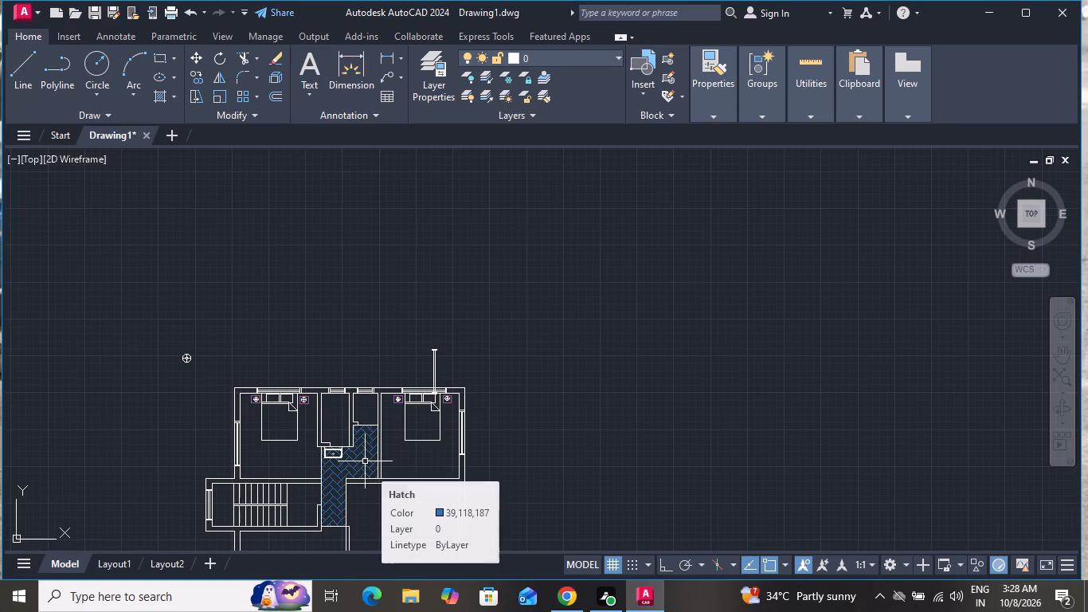
pyautogui.write('TP')
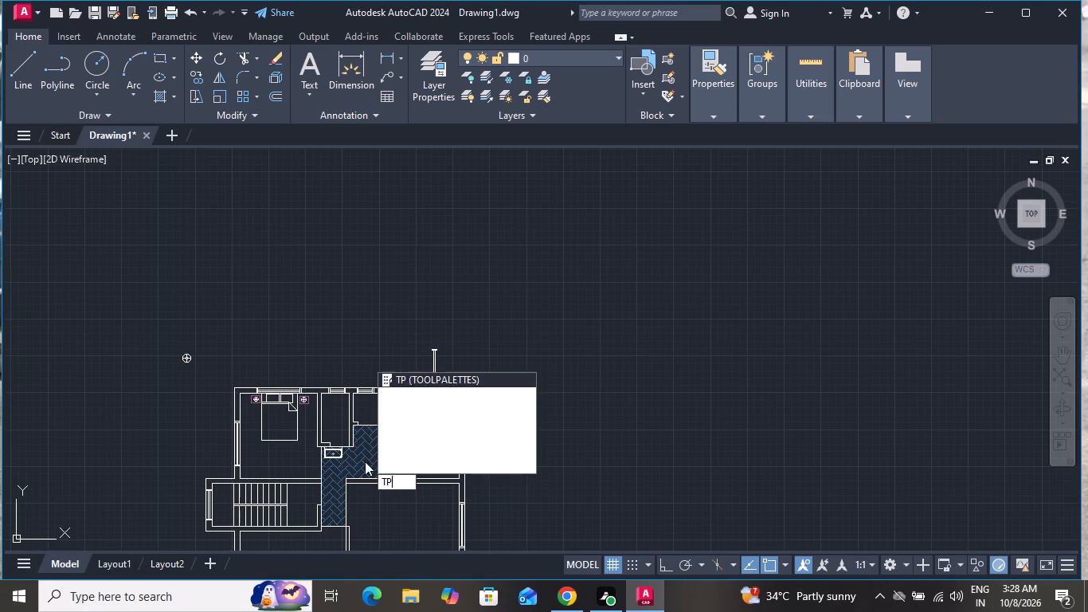
pyautogui.press('space')
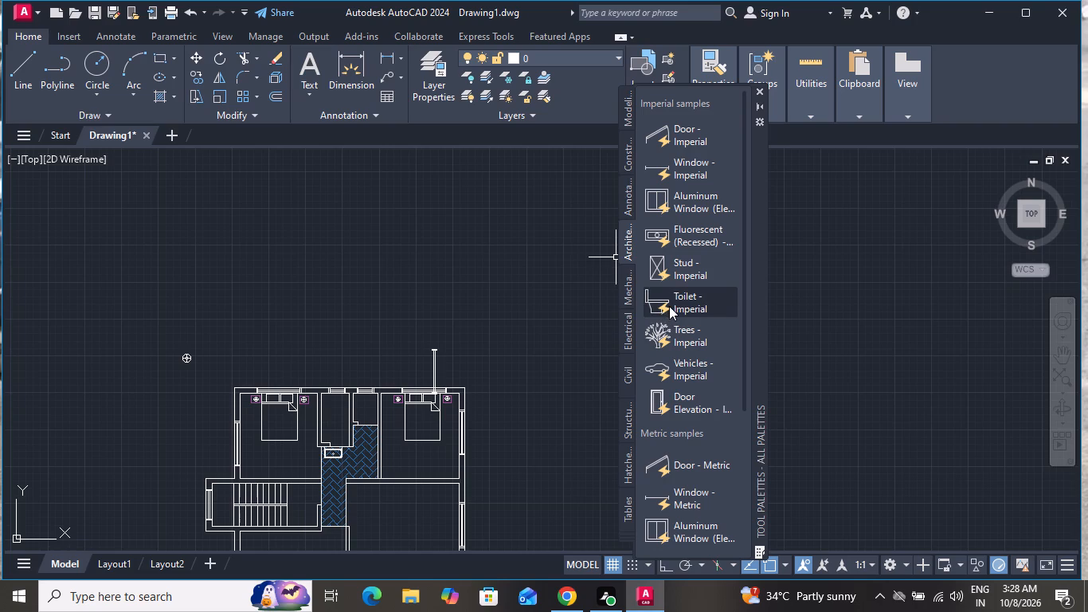
pyautogui.moveTo(669, 306); pyautogui.dragTo(527, 312)
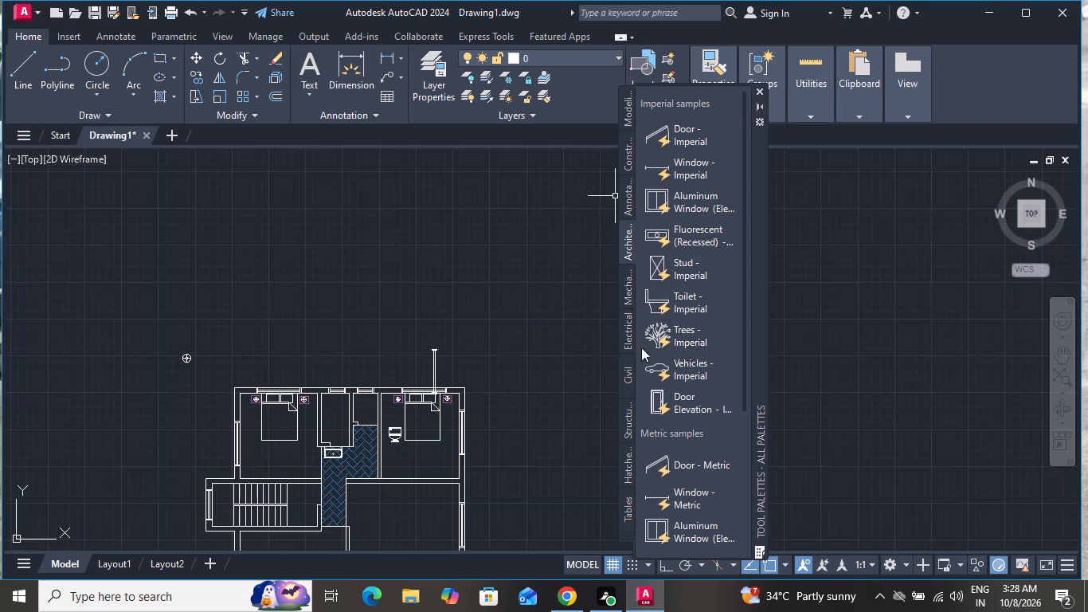
pyautogui.moveTo(664, 305); pyautogui.dragTo(506, 308)
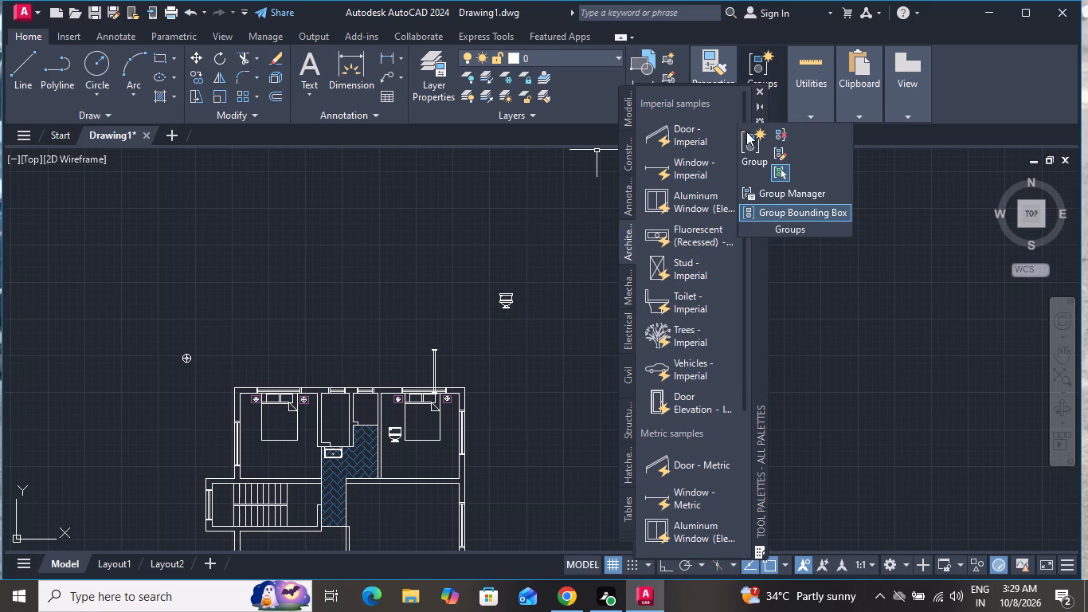
pyautogui.click(760, 92)
# Switch the toilet block outside the plan to its Round (Plan) view.
pyautogui.scroll(1, 502, 300)
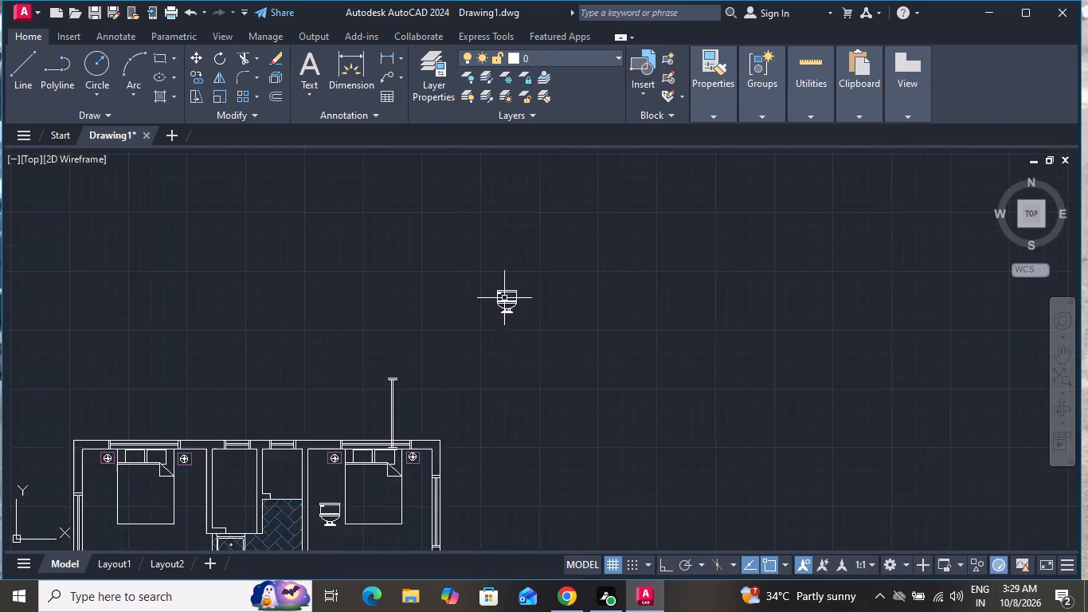
pyautogui.scroll(2, 504, 298)
pyautogui.click(514, 280)
pyautogui.click(476, 312)
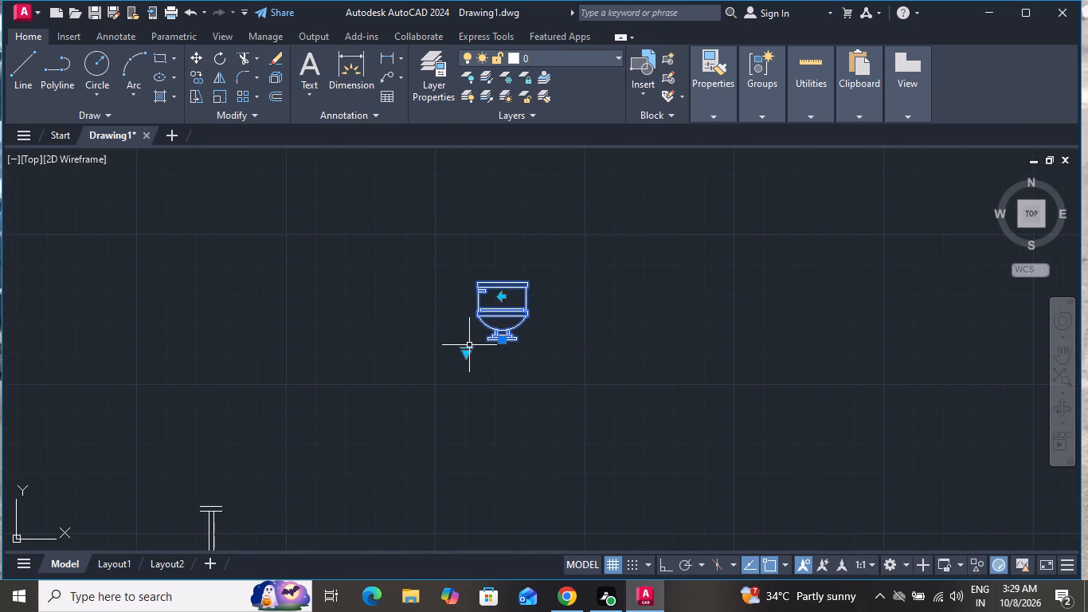
pyautogui.click(467, 351)
pyautogui.click(501, 426)
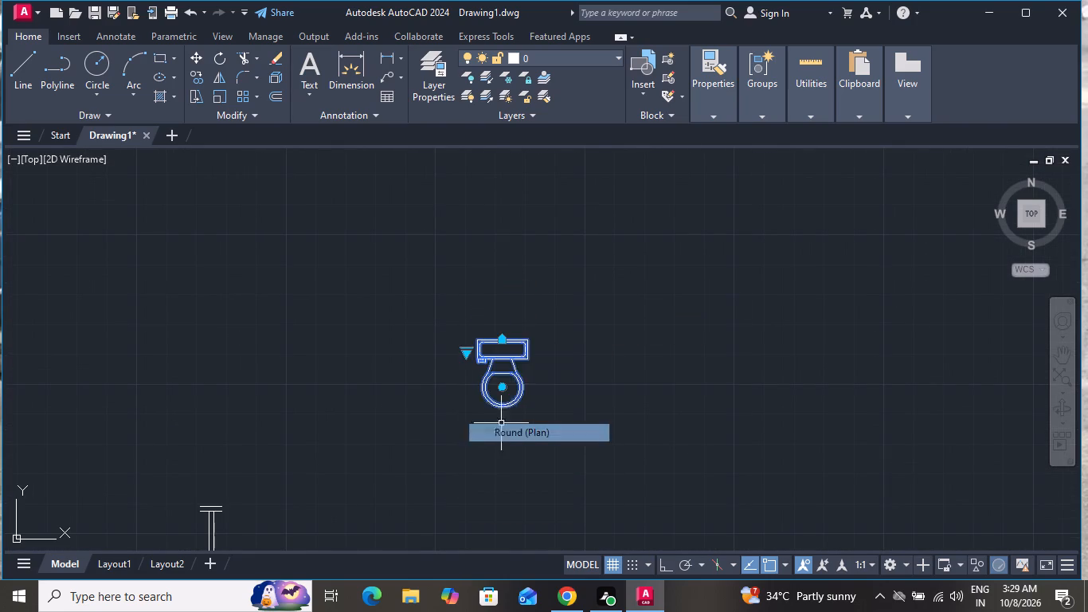
# Copy the plan-view toilet by its tank corner against the north wall of both small middle rooms, and end the copying.
pyautogui.scroll(-2, 534, 356)
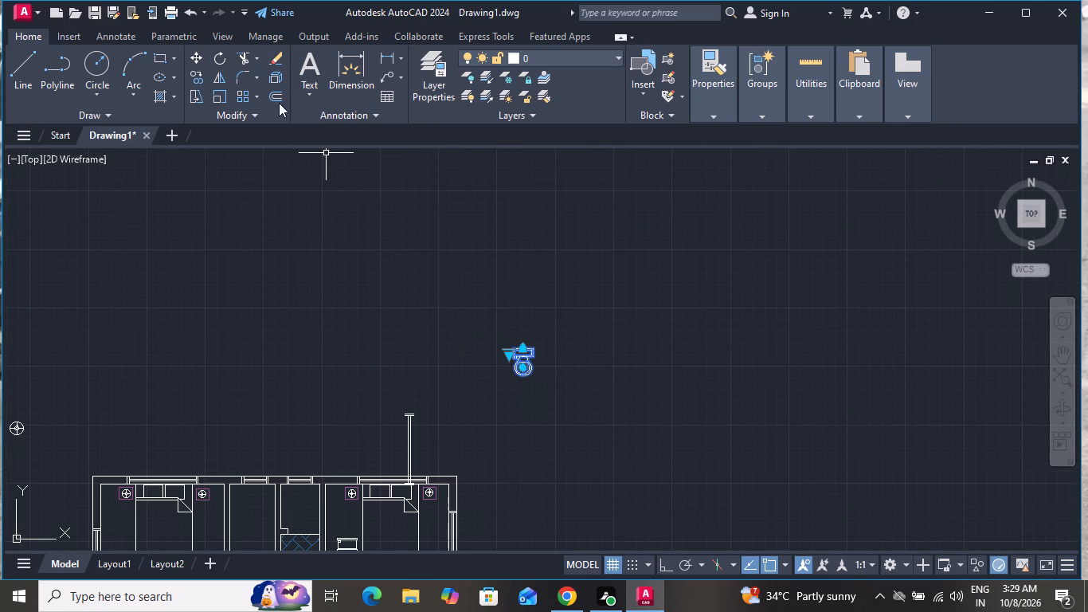
pyautogui.click(197, 75)
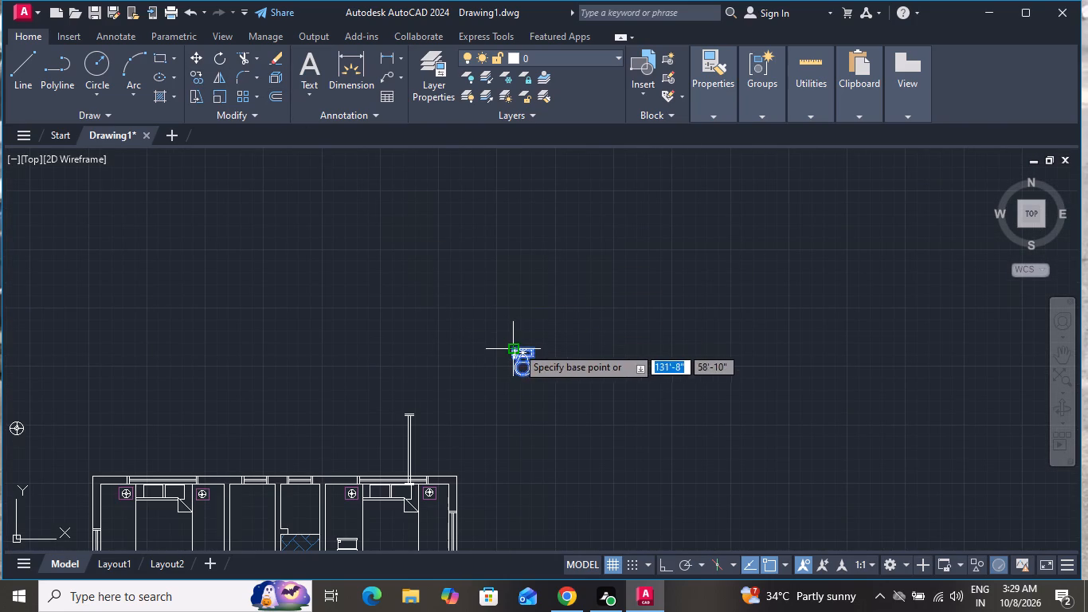
pyautogui.click(517, 347)
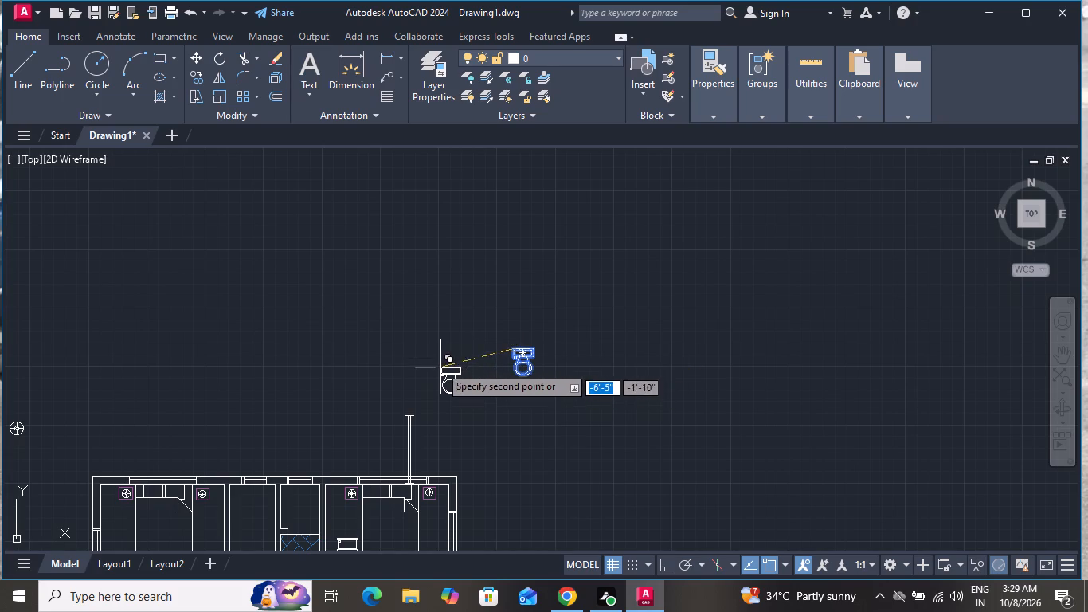
pyautogui.scroll(2, 342, 519)
pyautogui.scroll(-4, 342, 465)
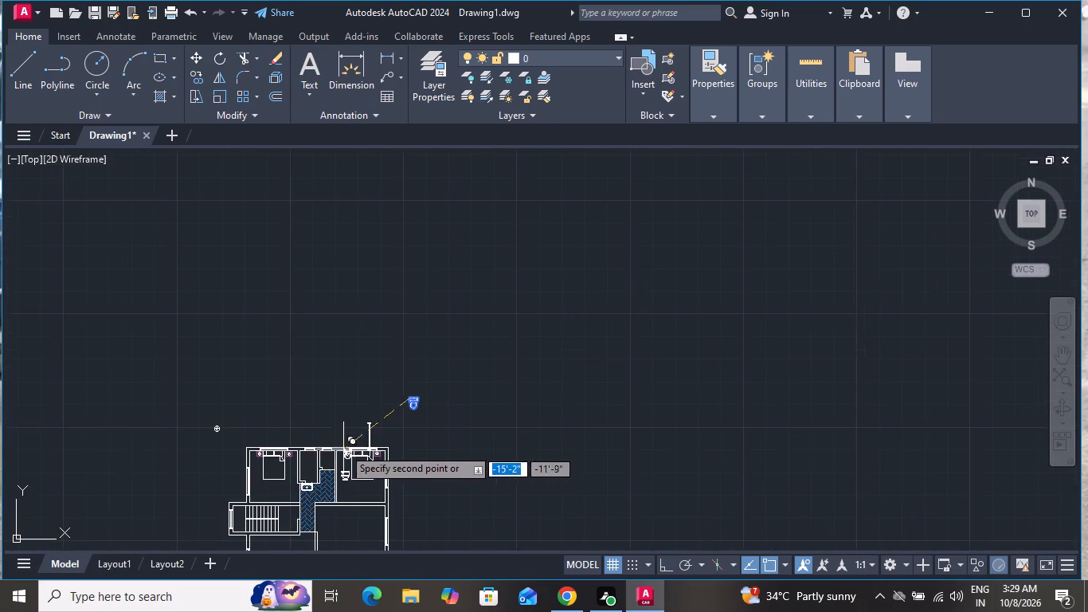
pyautogui.scroll(4, 300, 469)
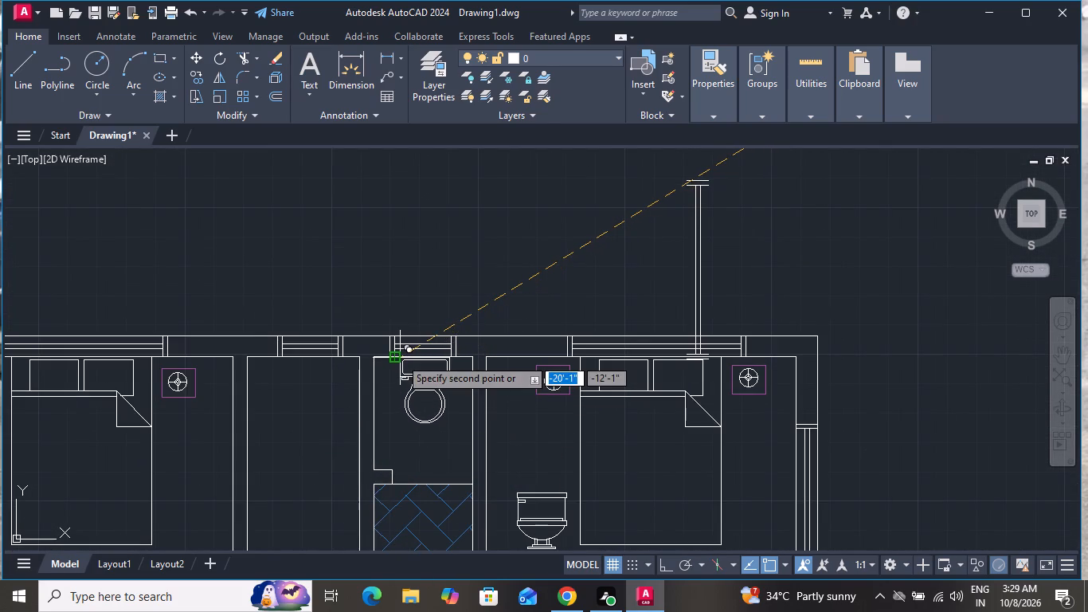
pyautogui.click(400, 358)
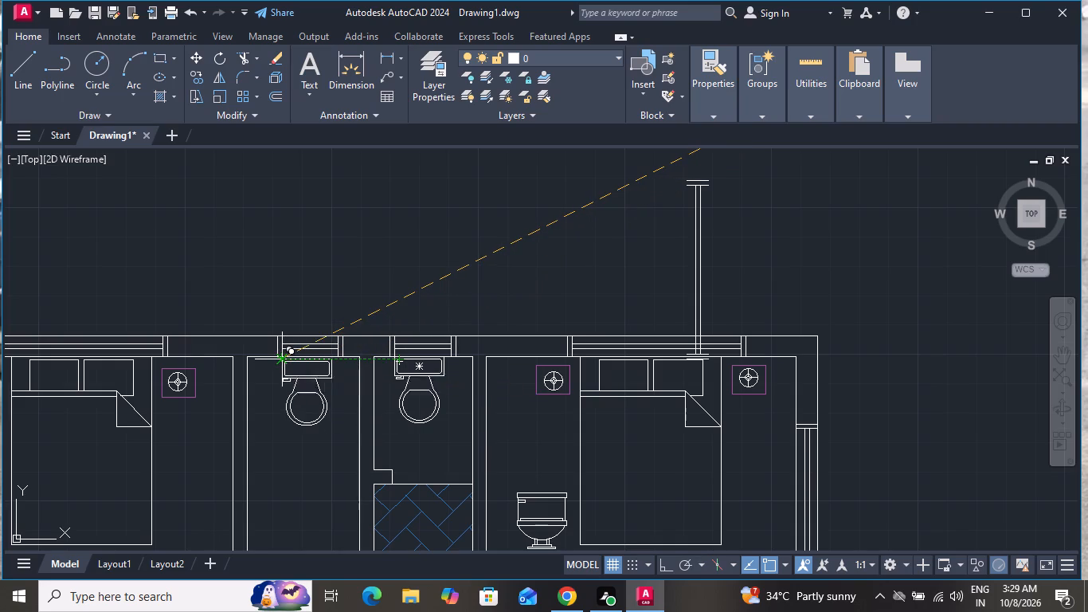
pyautogui.click(282, 363)
pyautogui.scroll(-1, 392, 348)
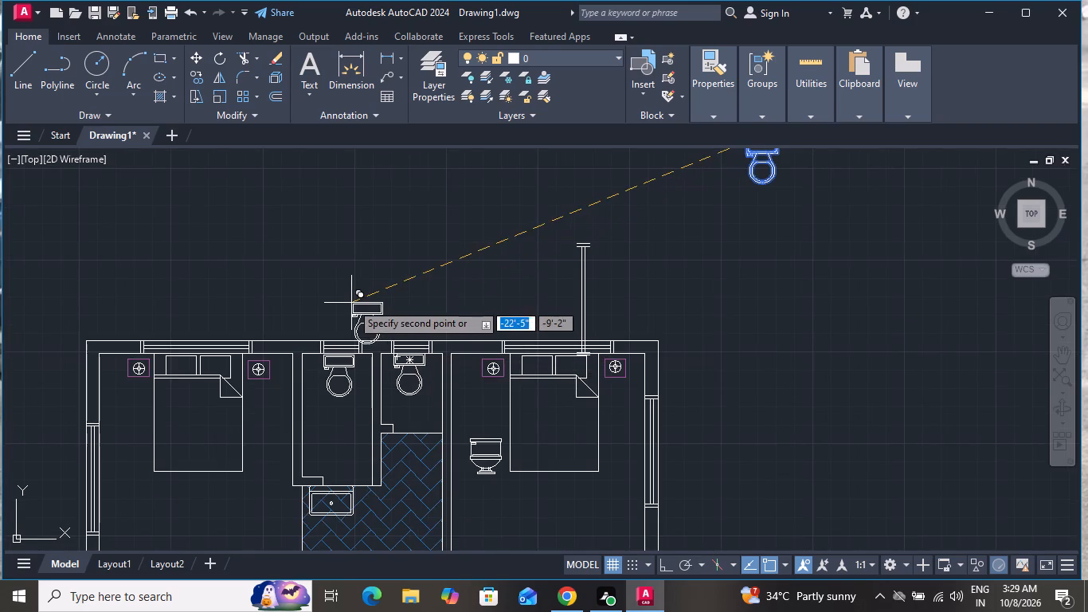
pyautogui.scroll(-2, 354, 302)
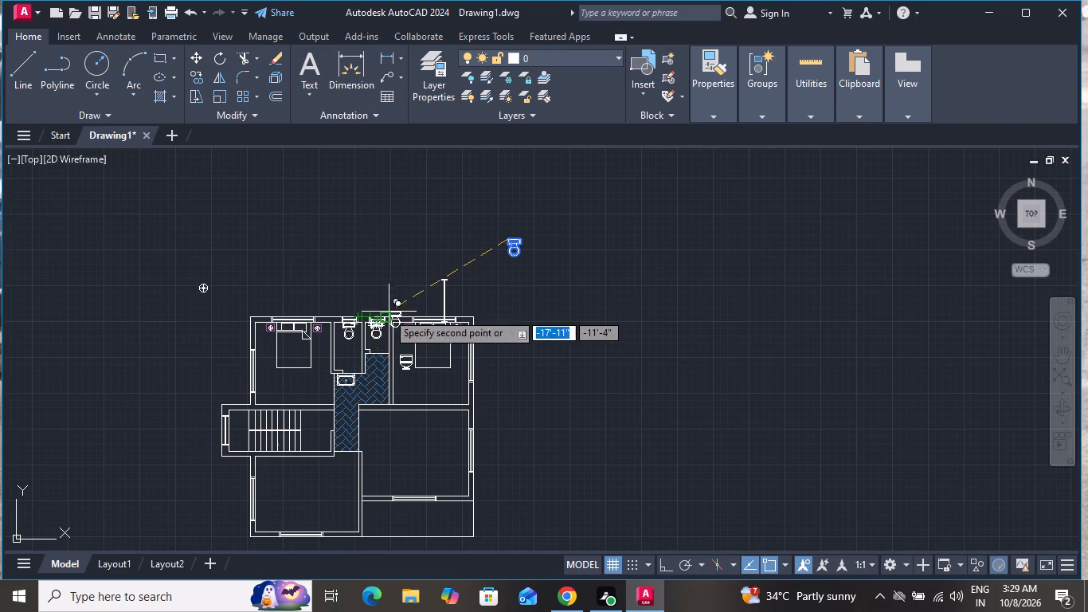
pyautogui.rightClick(386, 316)
pyautogui.click(475, 343)
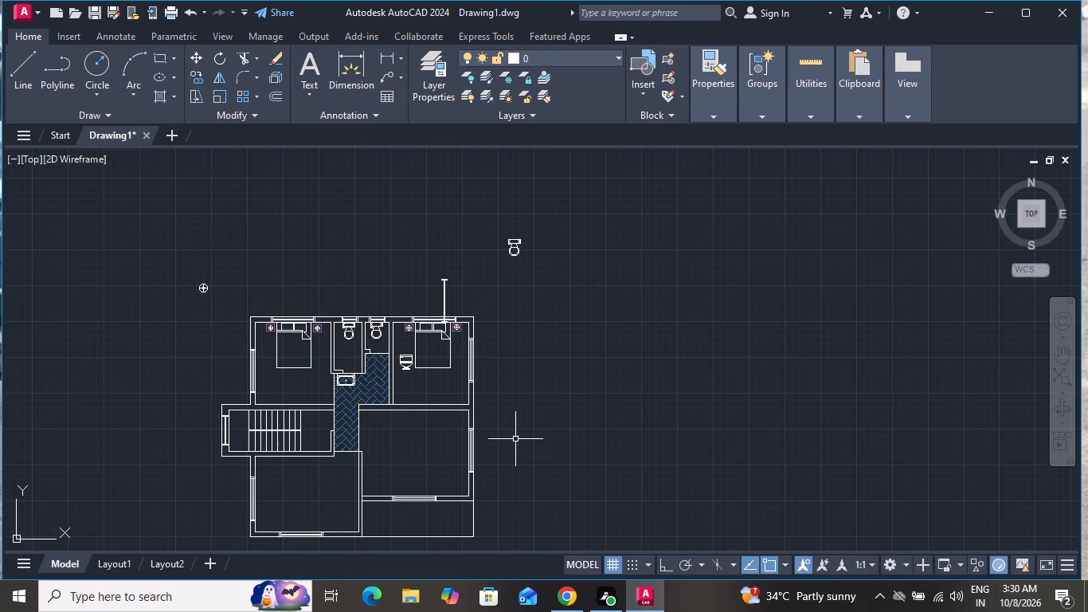
pyautogui.scroll(2, 445, 354)
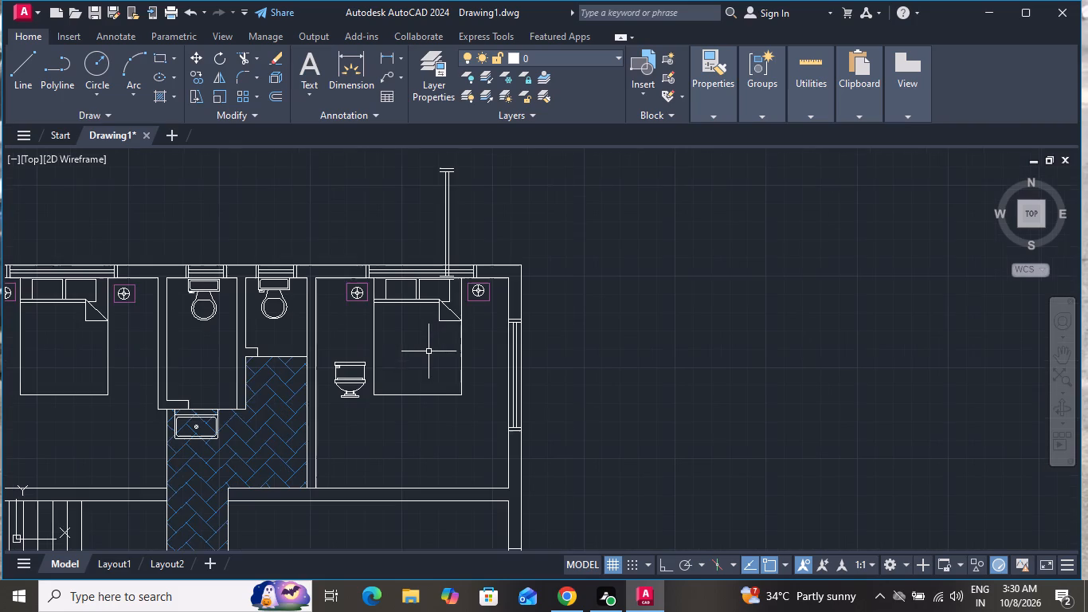
# Delete the toilet block standing west of the bed in the northeast room.
pyautogui.click(342, 371)
pyautogui.click(343, 344)
pyautogui.click(335, 402)
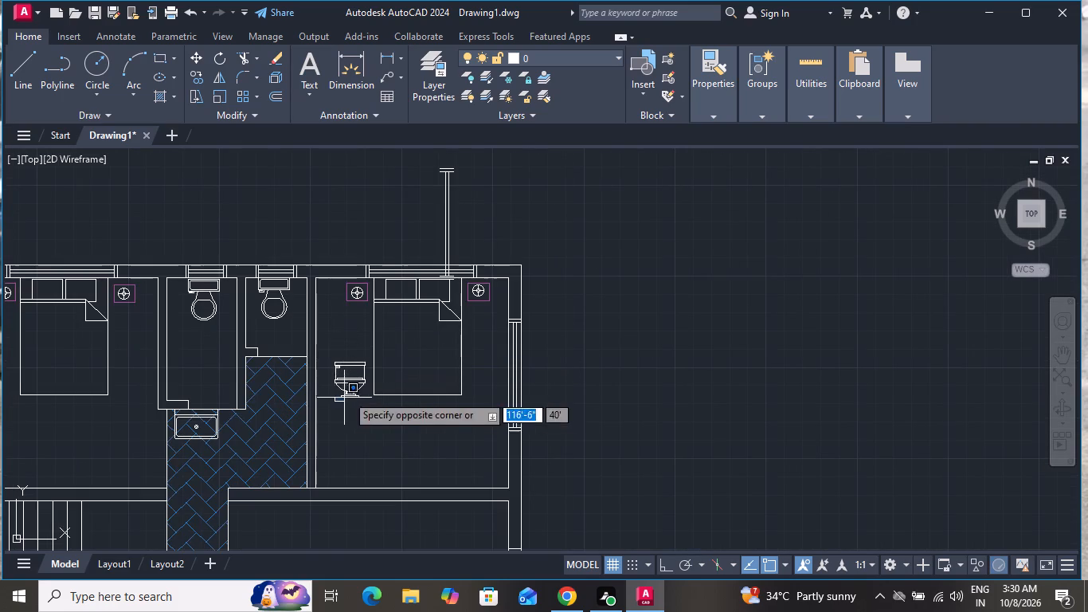
pyautogui.click(362, 363)
pyautogui.click(362, 363)
pyautogui.click(370, 353)
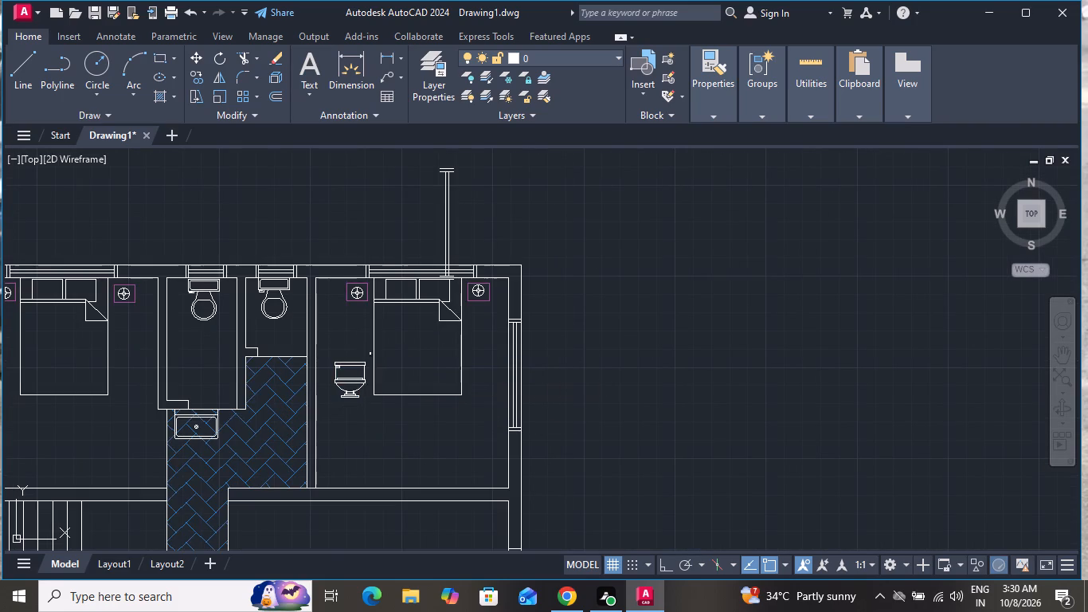
pyautogui.click(340, 414)
pyautogui.press('Delete')
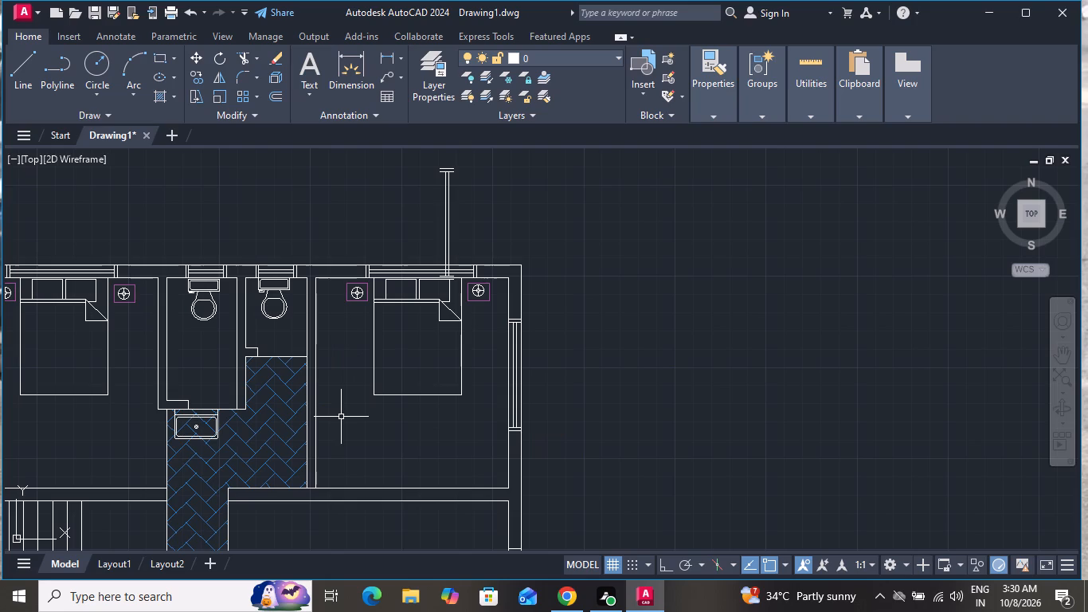
# Offset the inner faces of the southwest room's west and south walls 3' into the room as counter edges.
pyautogui.scroll(-3, 353, 413)
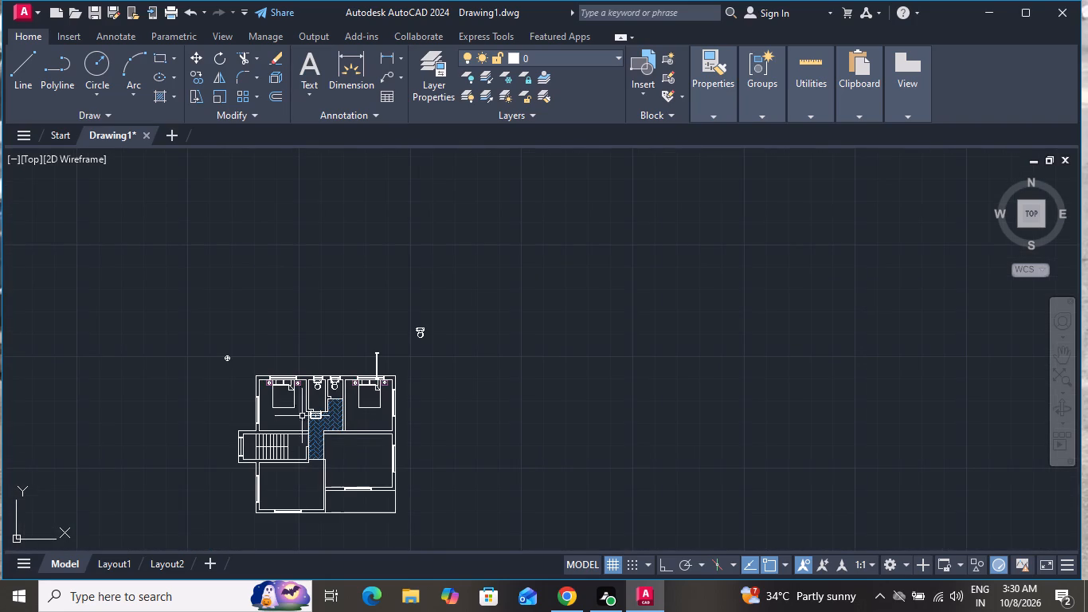
pyautogui.scroll(3, 262, 483)
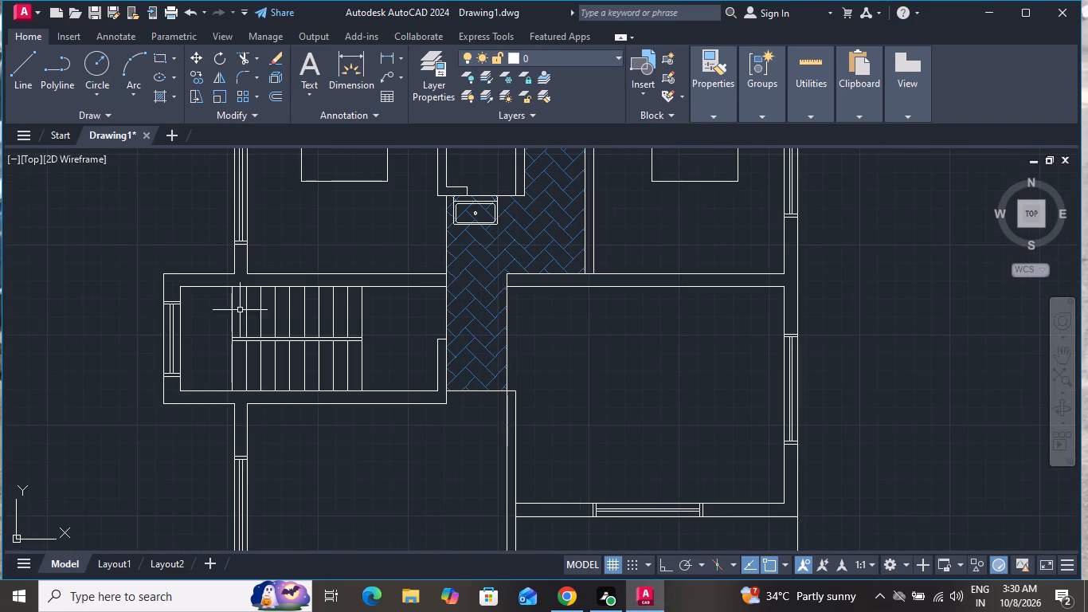
pyautogui.click(17, 69)
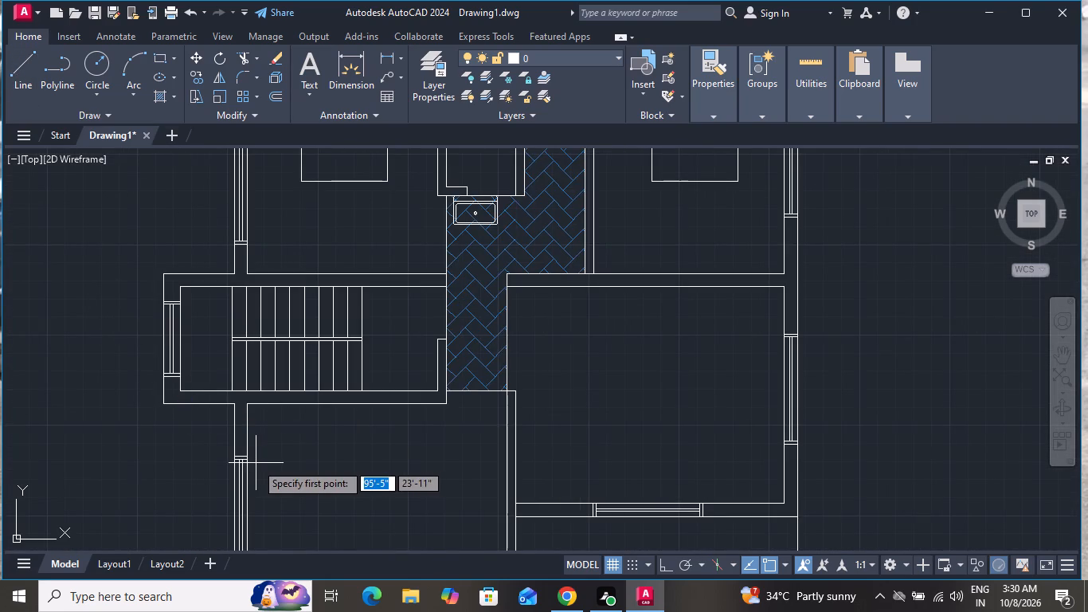
pyautogui.press('Escape')
pyautogui.write('O')
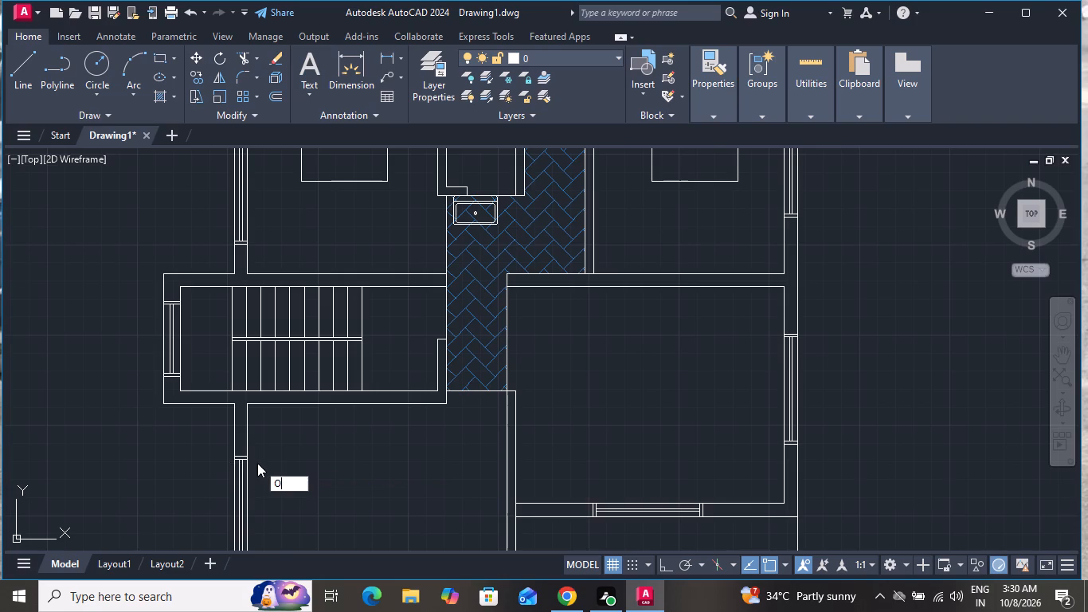
pyautogui.press('space')
pyautogui.write("3'")
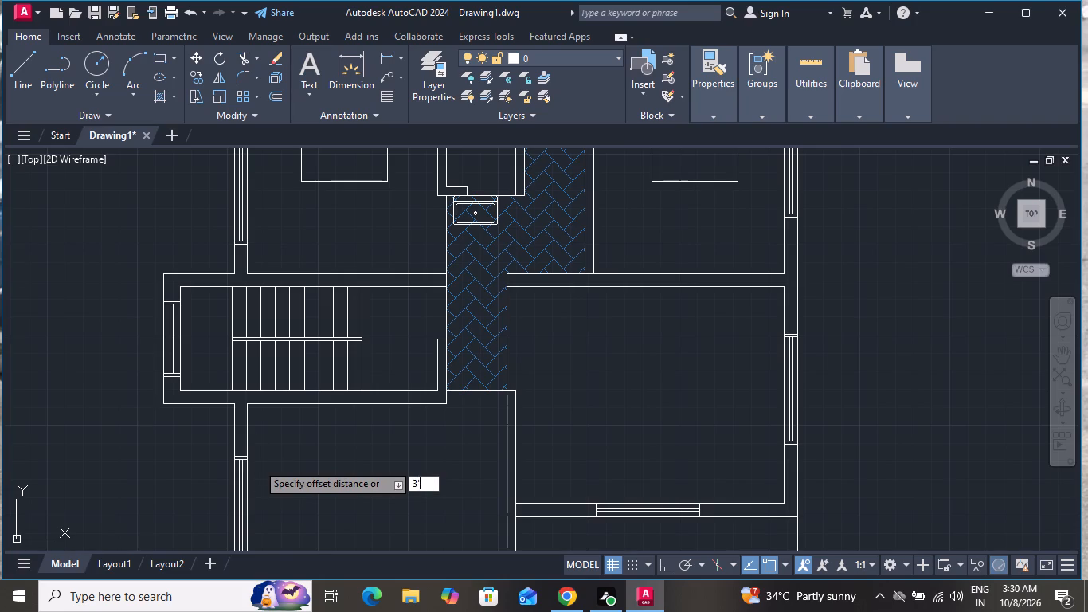
pyautogui.press('Return')
pyautogui.scroll(-2, 265, 437)
pyautogui.scroll(1, 253, 468)
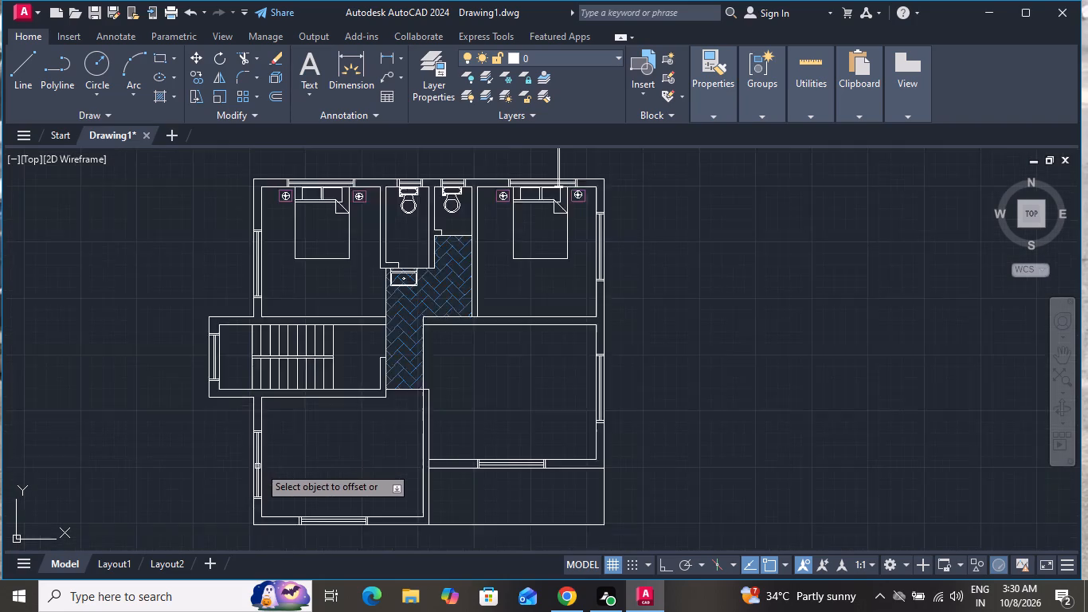
pyautogui.scroll(1, 261, 465)
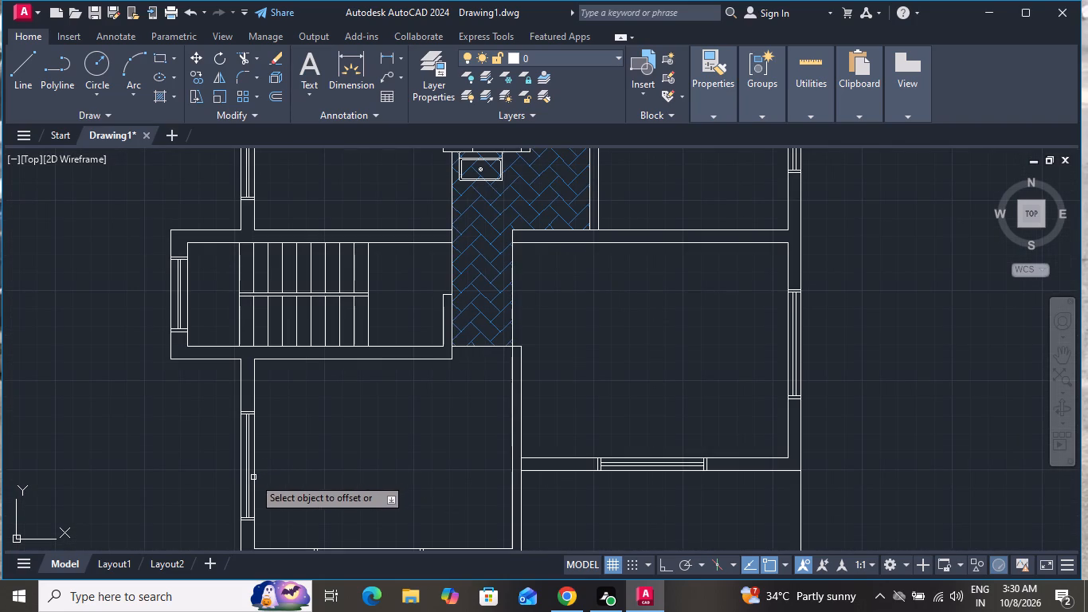
pyautogui.click(253, 477)
pyautogui.click(298, 469)
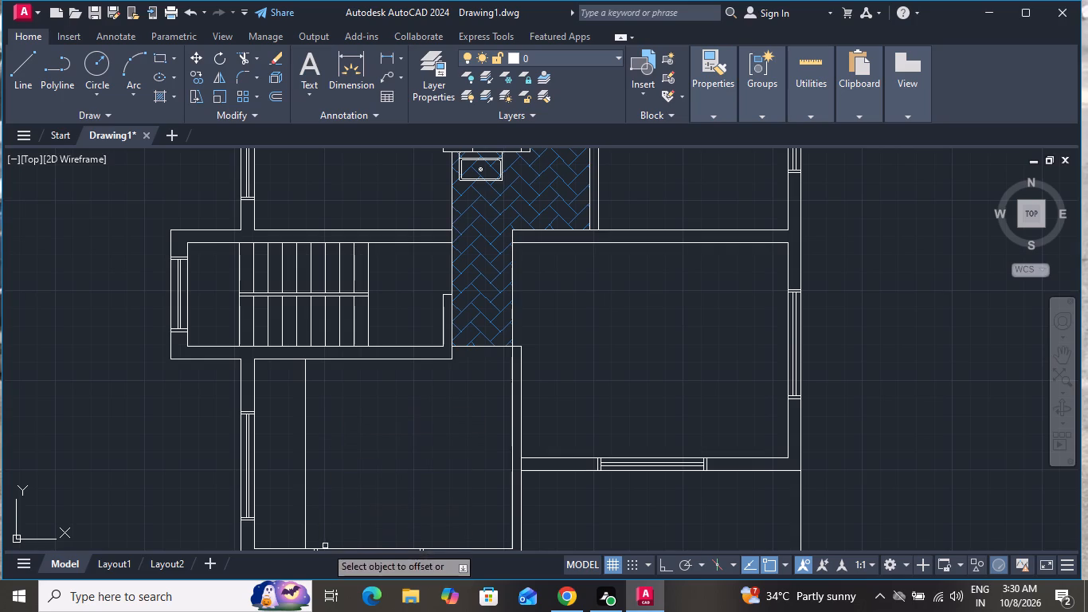
pyautogui.click(325, 551)
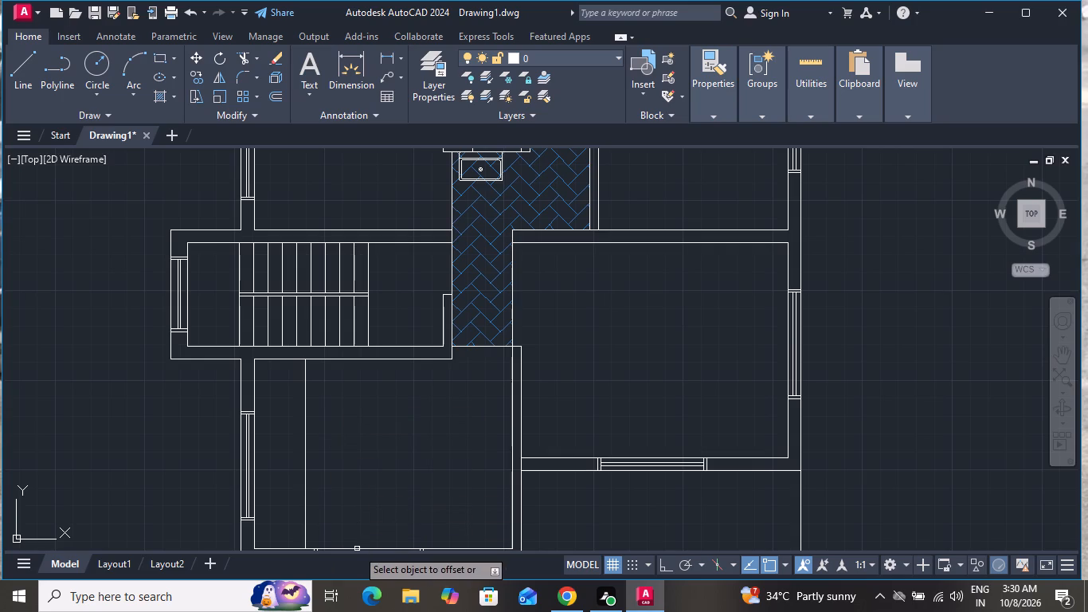
pyautogui.click(357, 549)
pyautogui.click(365, 492)
pyautogui.rightClick(397, 446)
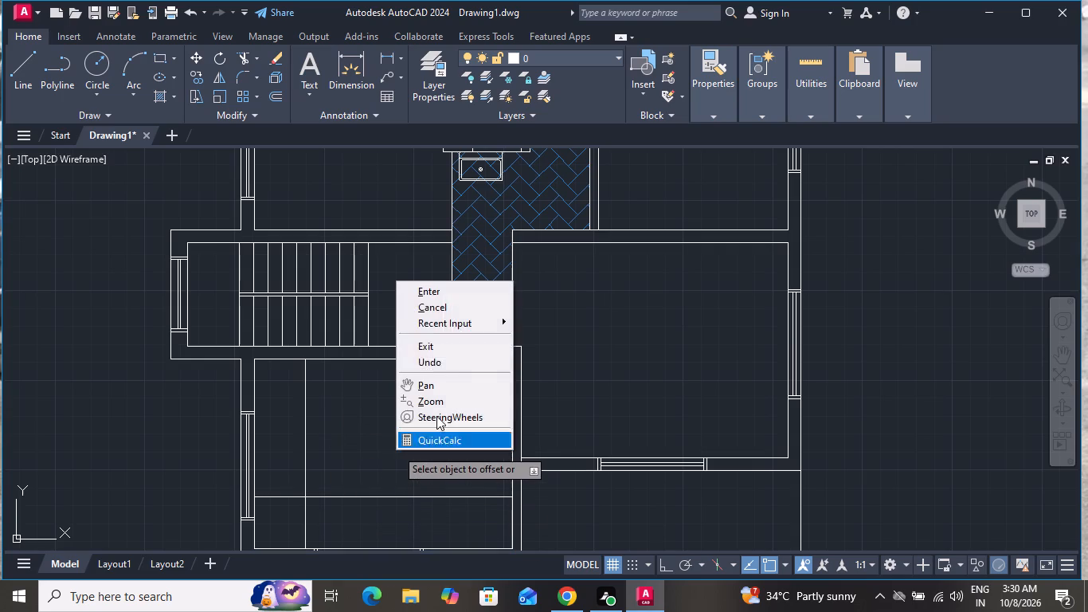
pyautogui.click(450, 308)
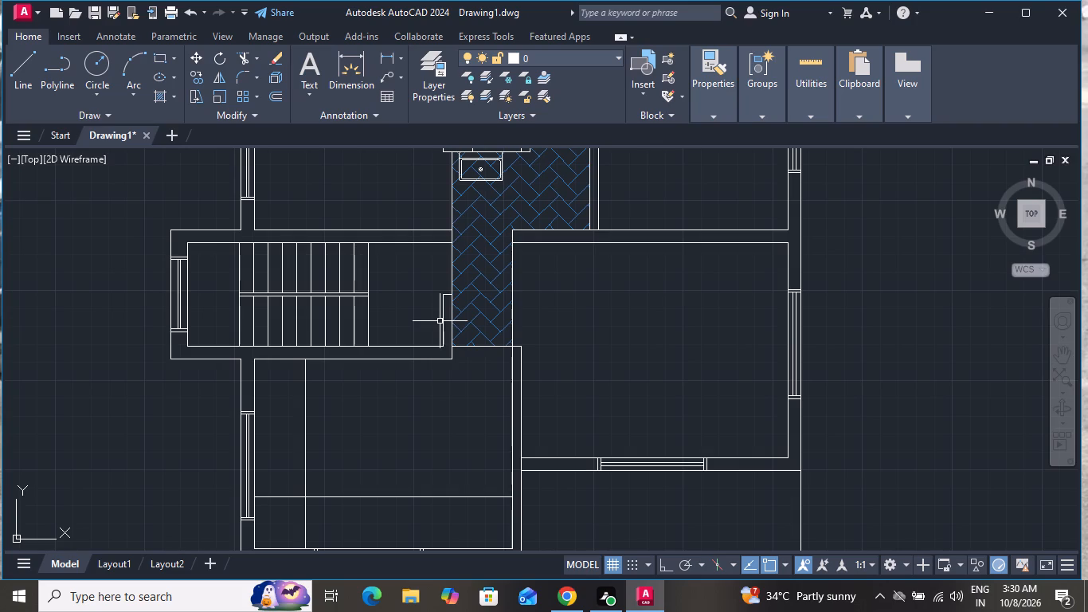
# Draw two 3' end lines across the counter strips, at the west window's north end and just east of the south window.
pyautogui.click(14, 70)
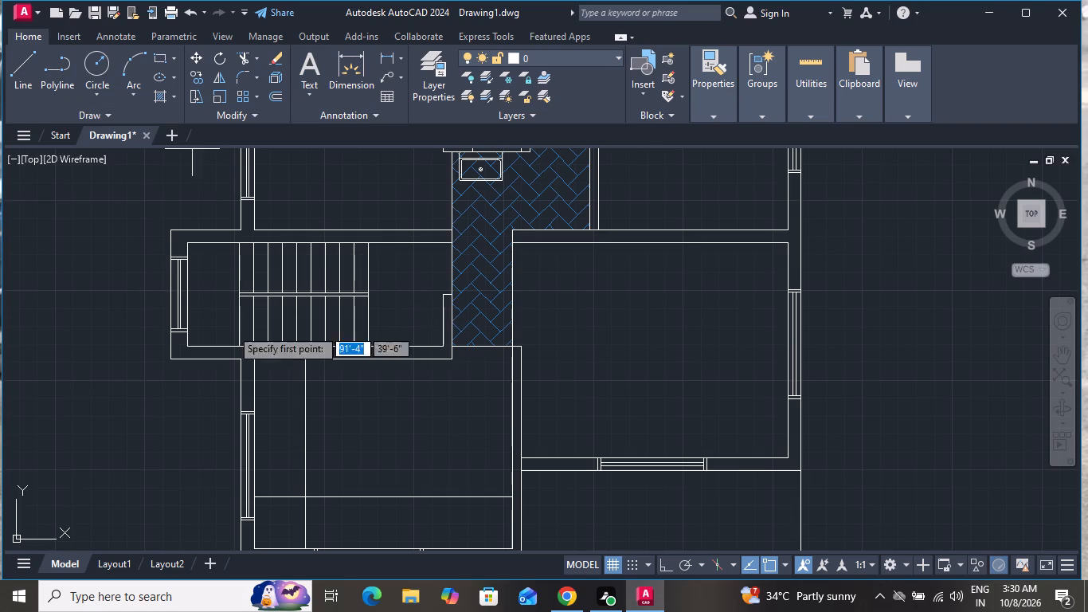
pyautogui.click(304, 415)
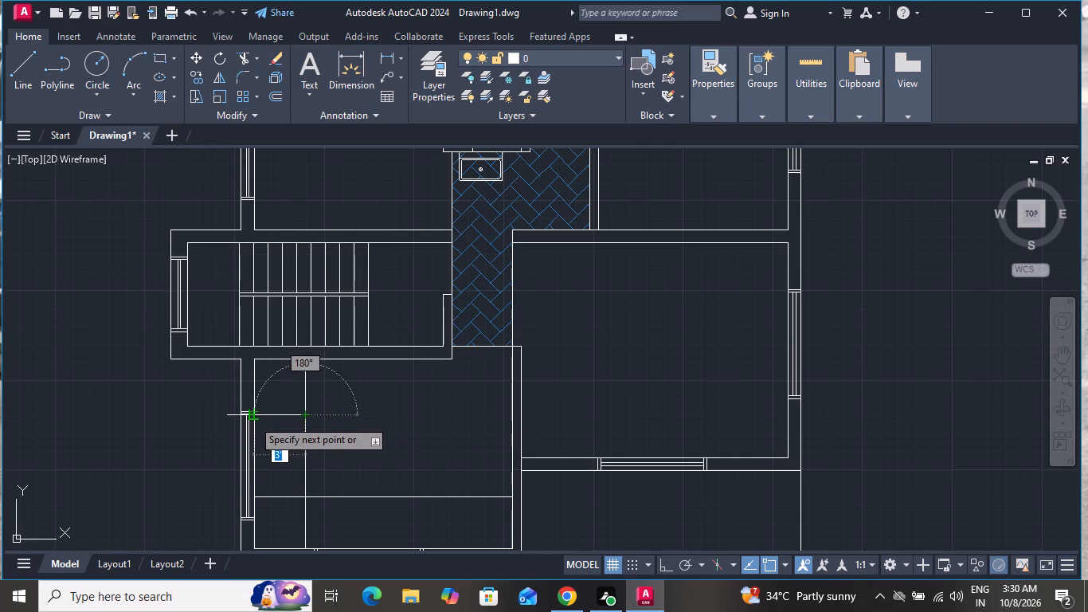
pyautogui.click(252, 419)
pyautogui.rightClick(252, 419)
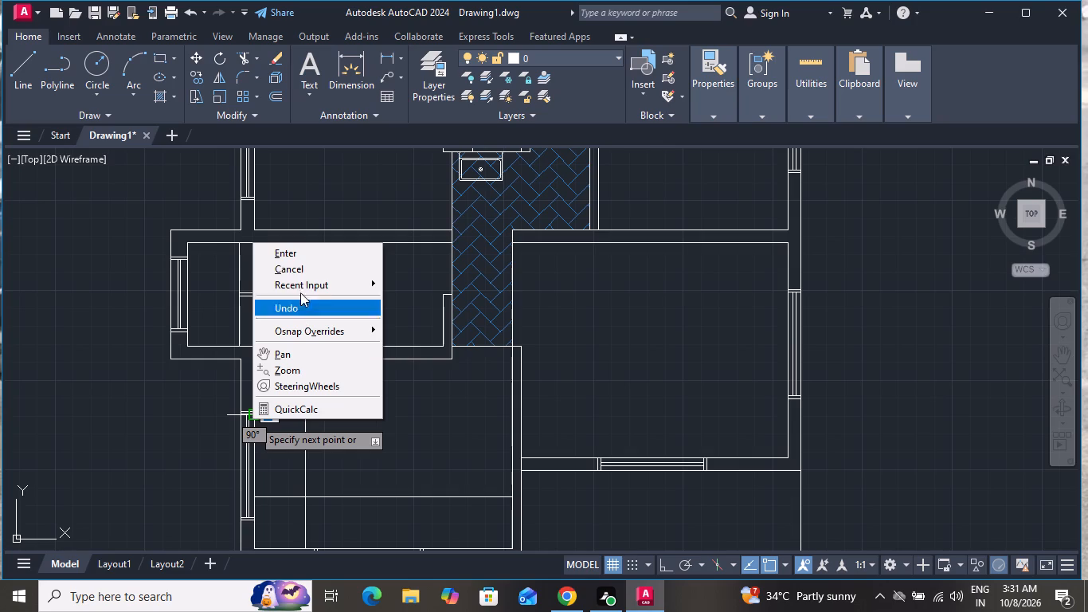
pyautogui.click(303, 268)
pyautogui.click(4, 61)
pyautogui.click(21, 81)
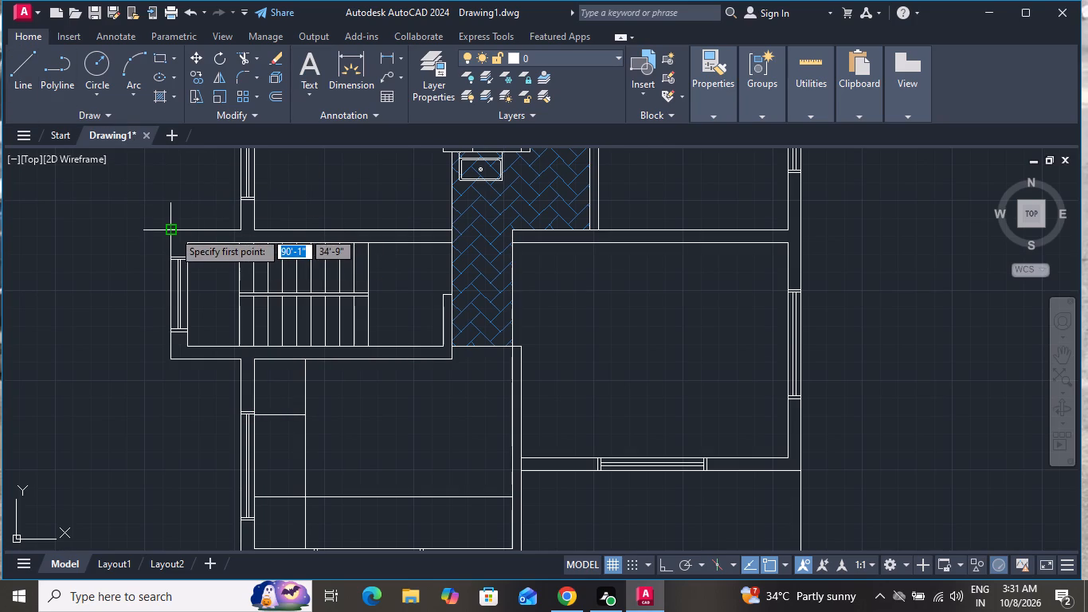
pyautogui.scroll(-2, 362, 402)
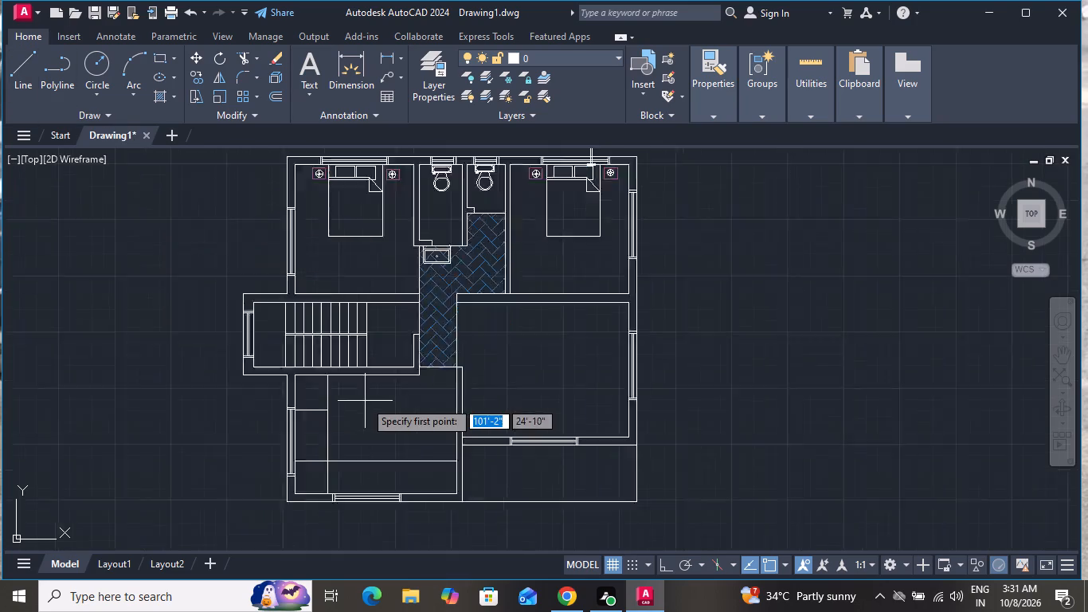
pyautogui.scroll(-1, 365, 401)
pyautogui.scroll(4, 361, 418)
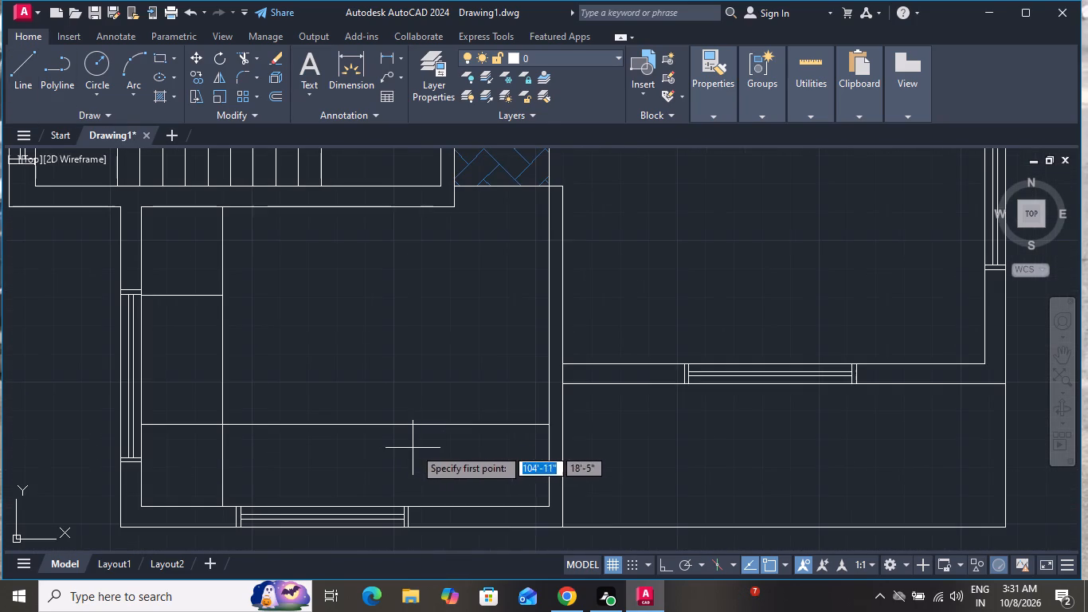
pyautogui.click(423, 507)
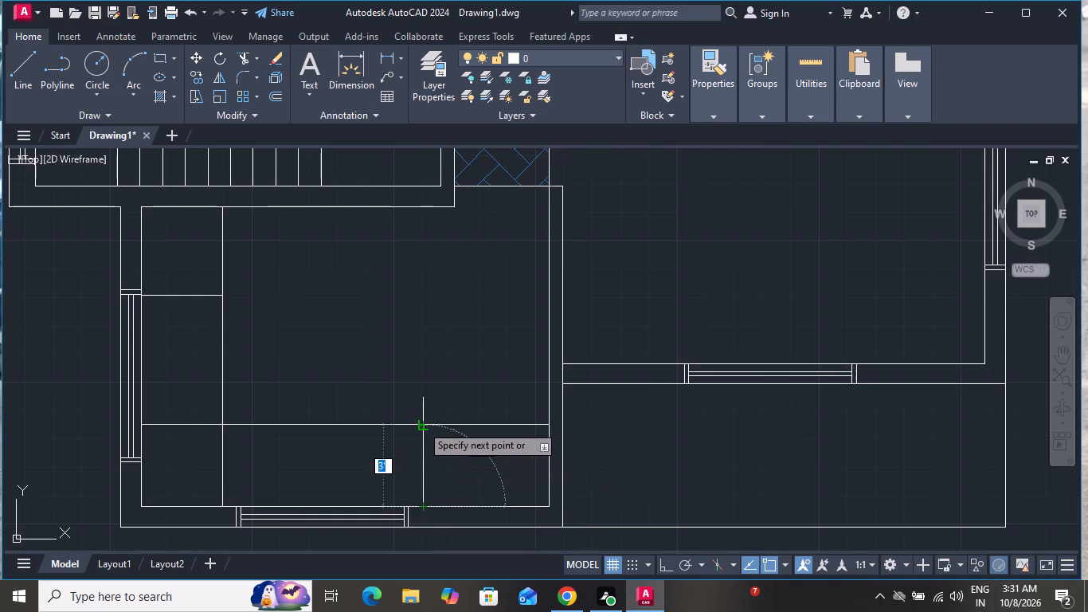
pyautogui.click(421, 425)
pyautogui.rightClick(421, 425)
pyautogui.click(480, 271)
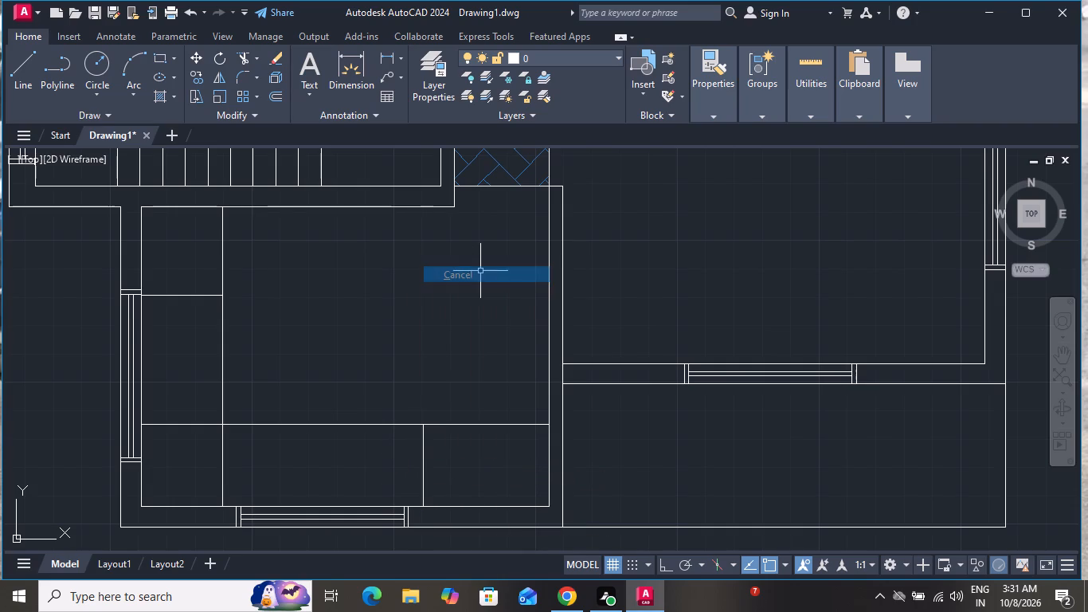
# Trim the excess offset lines beyond the end lines and inside the corner, leaving an L-shaped kitchen counter outline.
pyautogui.write('TR')
pyautogui.press('space')
pyautogui.press('space')
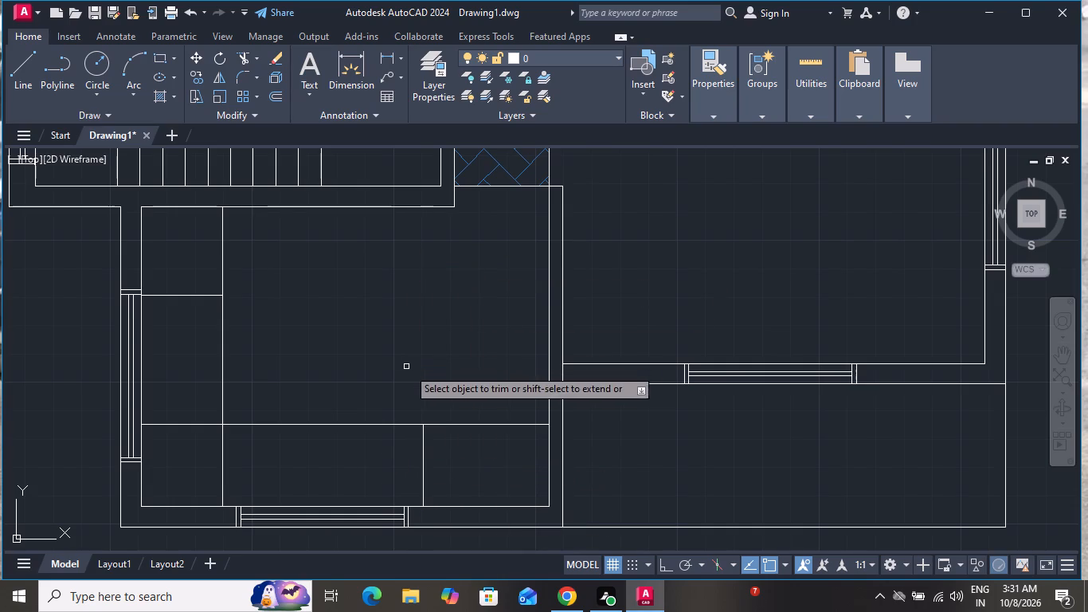
pyautogui.click(430, 377)
pyautogui.click(474, 460)
pyautogui.click(283, 257)
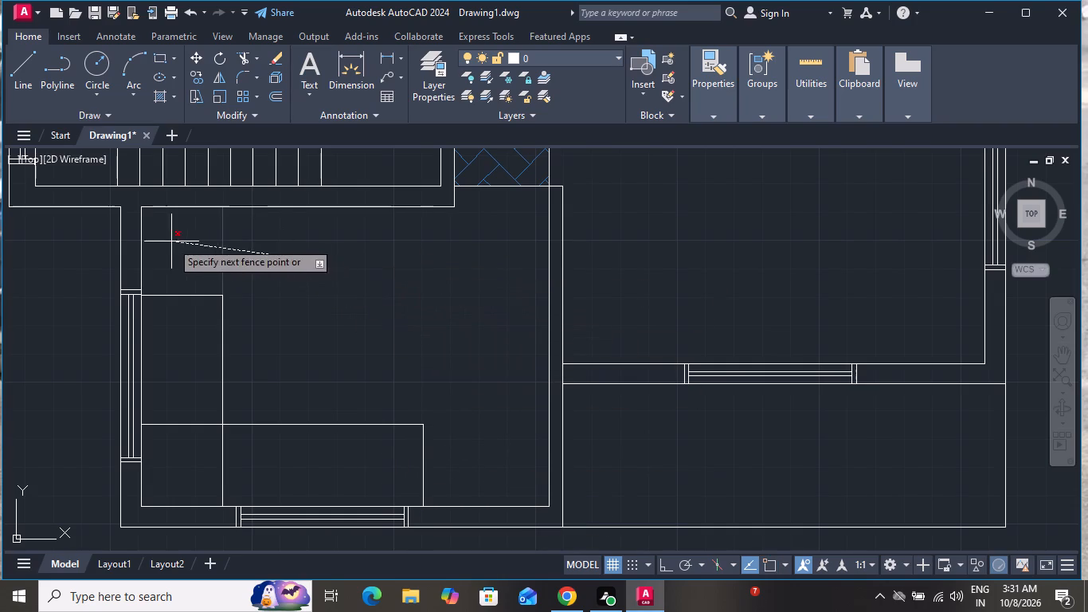
pyautogui.click(171, 241)
pyautogui.moveTo(174, 376); pyautogui.dragTo(174, 387)
pyautogui.click(182, 439)
pyautogui.click(182, 445)
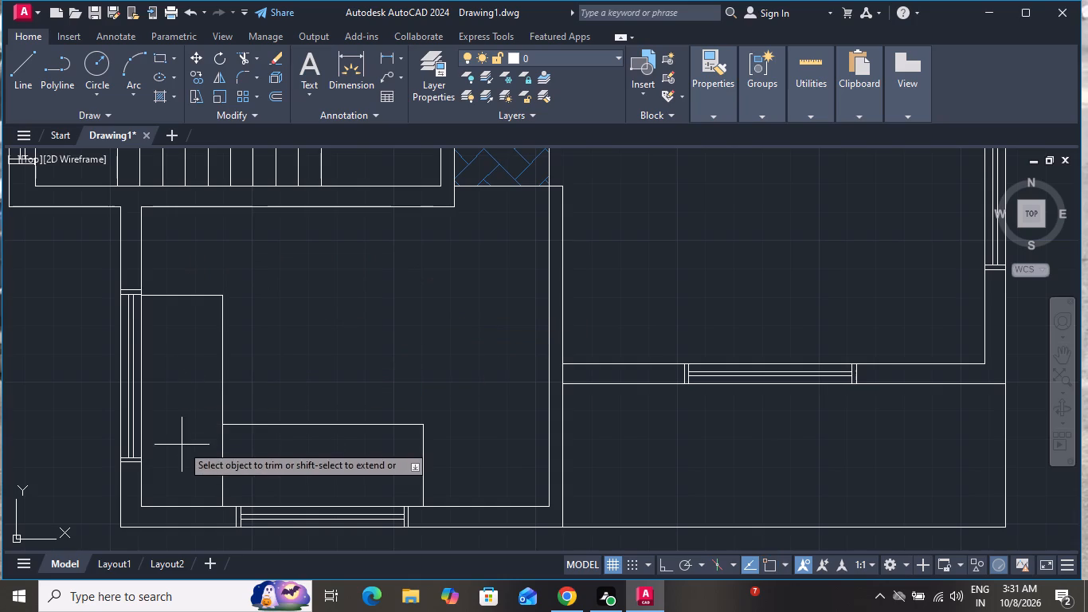
pyautogui.click(295, 473)
pyautogui.rightClick(332, 354)
pyautogui.click(366, 382)
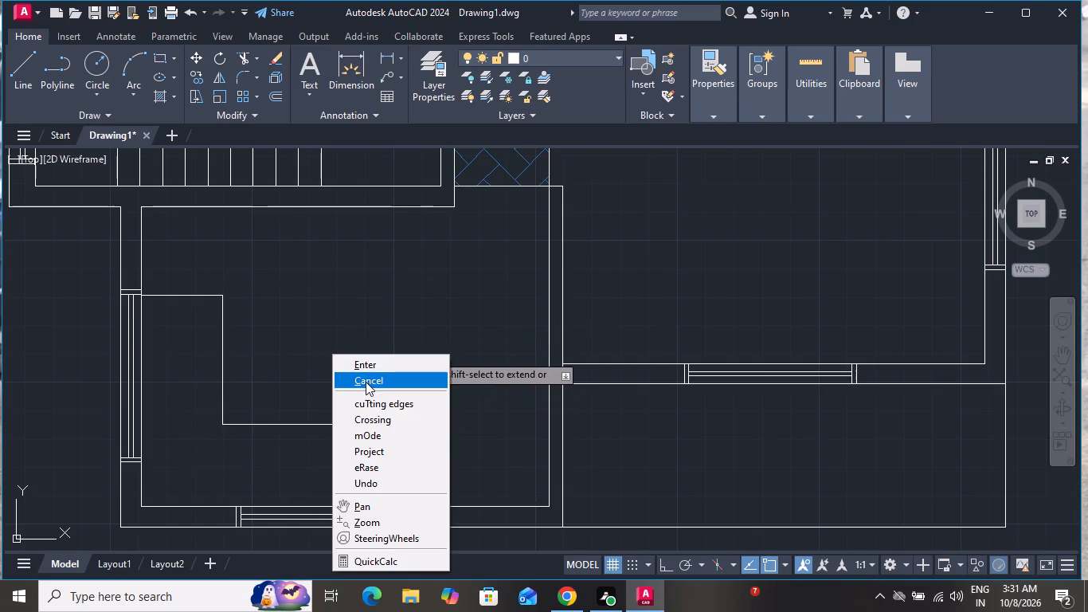
# Copy the four-burner stove block from the furniture blocks west of the plan onto the kitchen counter near its southwest corner.
pyautogui.scroll(-5, 372, 387)
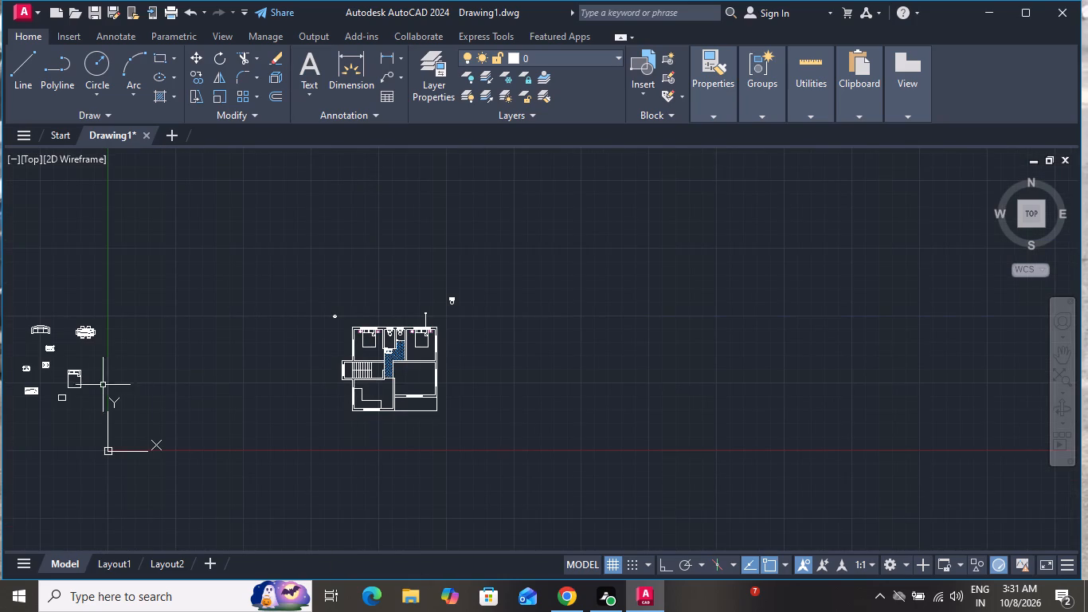
pyautogui.scroll(3, 48, 352)
pyautogui.click(32, 398)
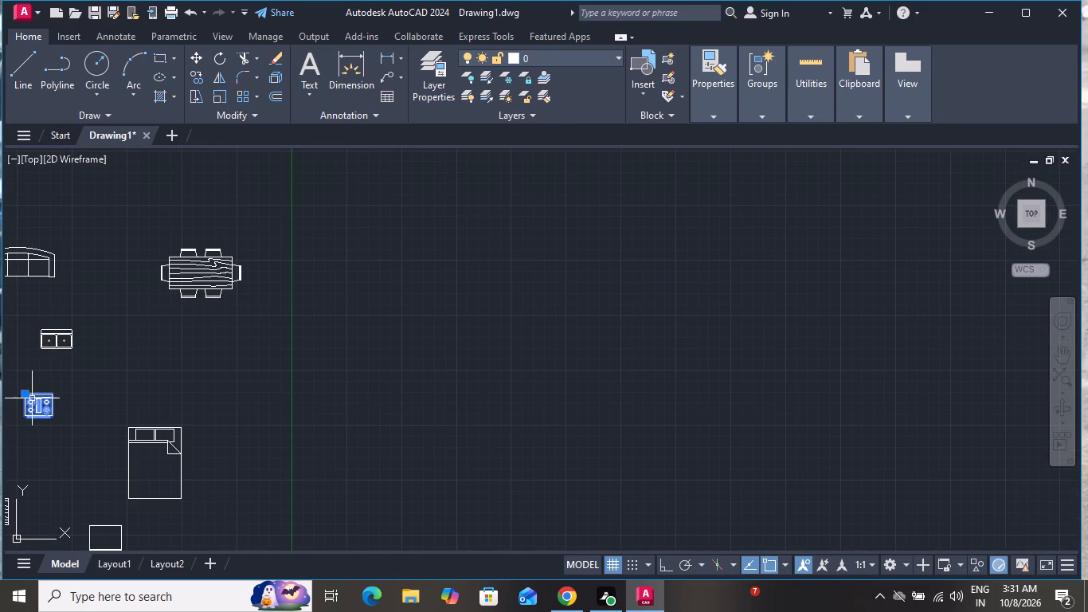
pyautogui.click(195, 76)
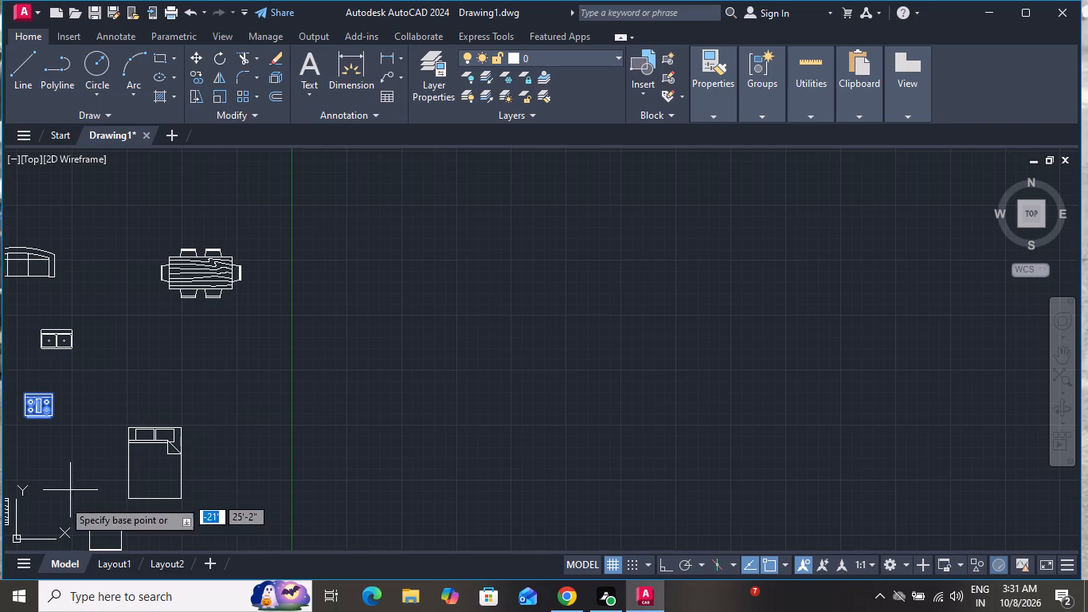
pyautogui.click(48, 418)
pyautogui.scroll(-3, 429, 356)
pyautogui.scroll(1, 429, 356)
pyautogui.scroll(-1, 423, 375)
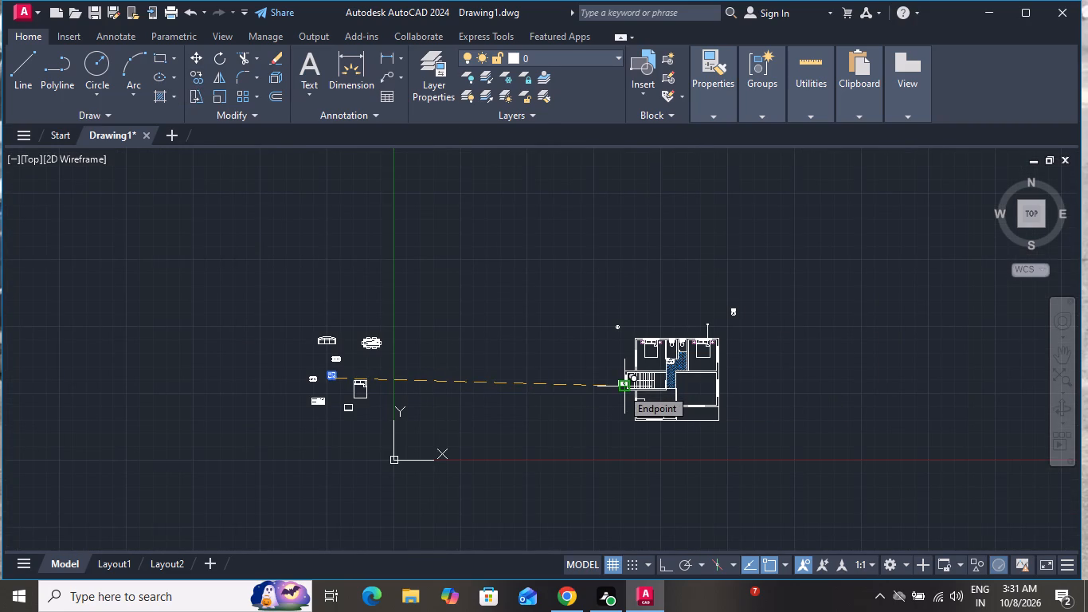
pyautogui.scroll(2, 667, 403)
pyautogui.scroll(3, 619, 468)
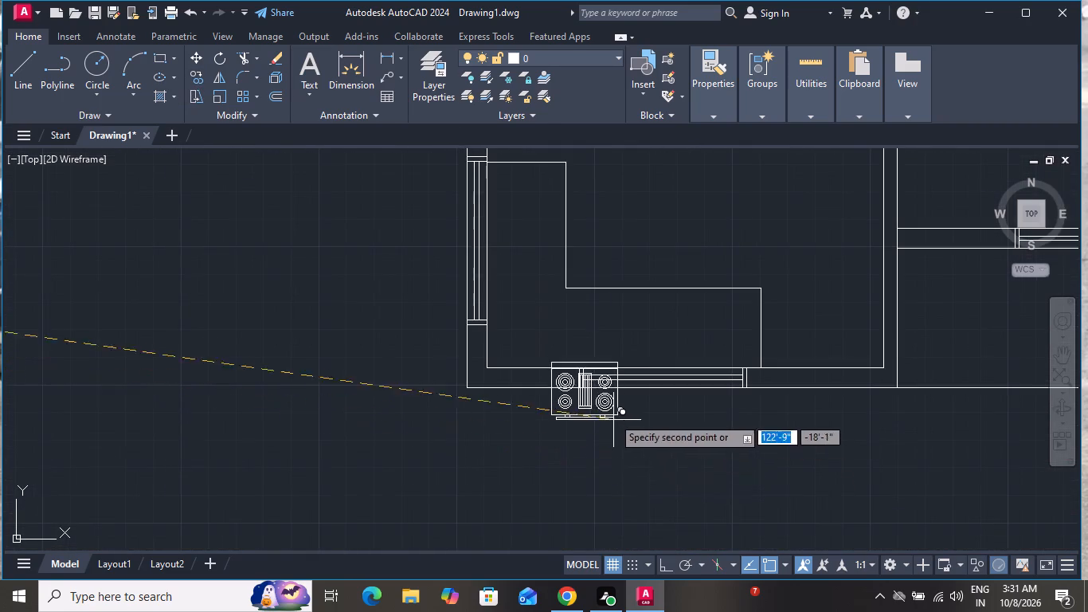
pyautogui.click(605, 358)
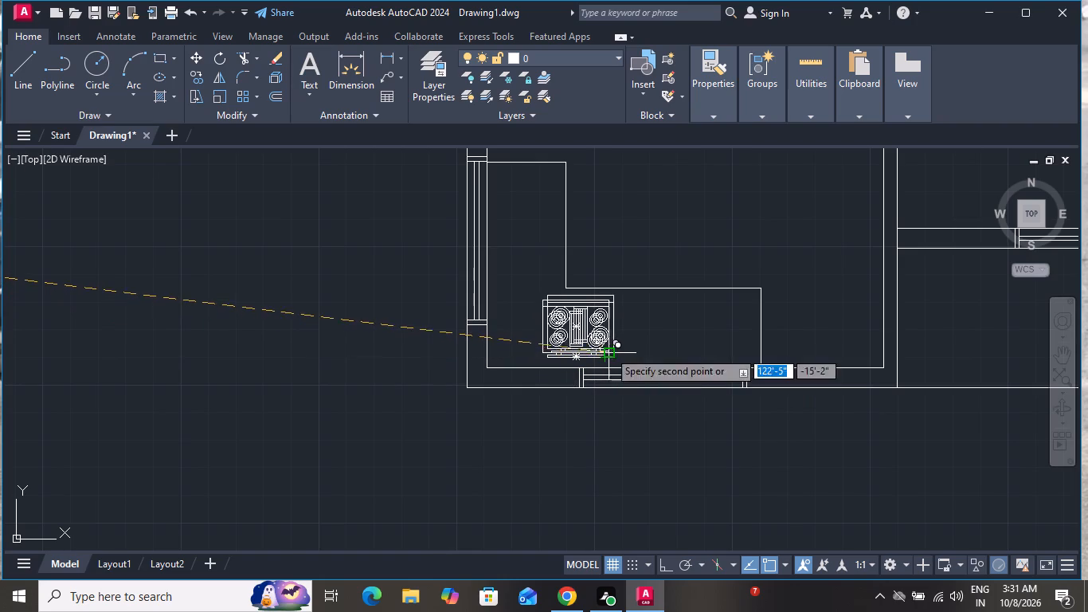
pyautogui.rightClick(610, 351)
pyautogui.click(633, 375)
# Rotate the stove on the kitchen counter 180° about its southeast corner with Ortho on.
pyautogui.click(593, 324)
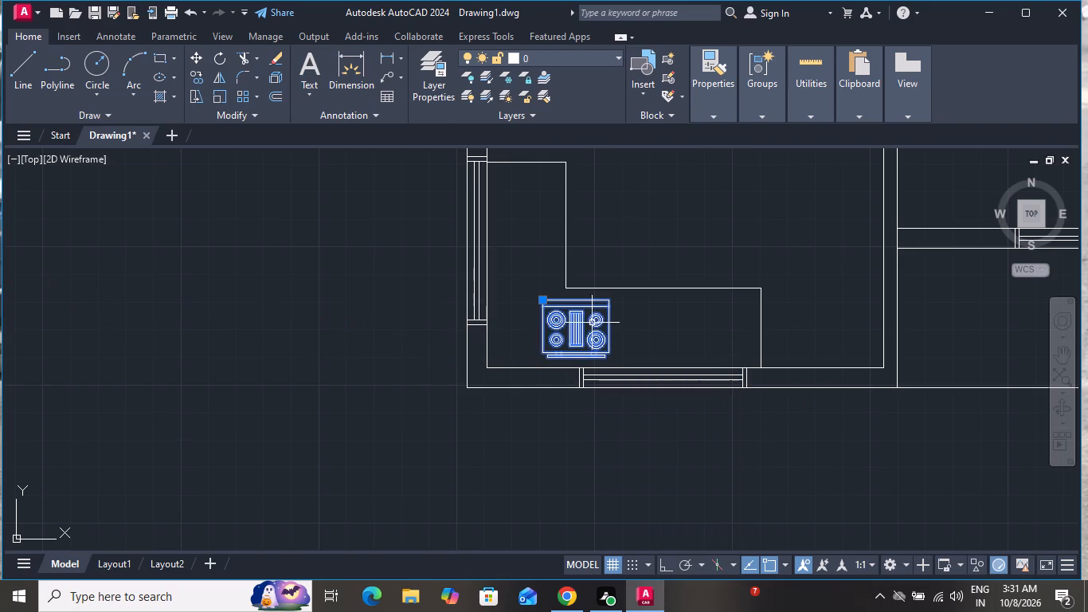
pyautogui.click(214, 58)
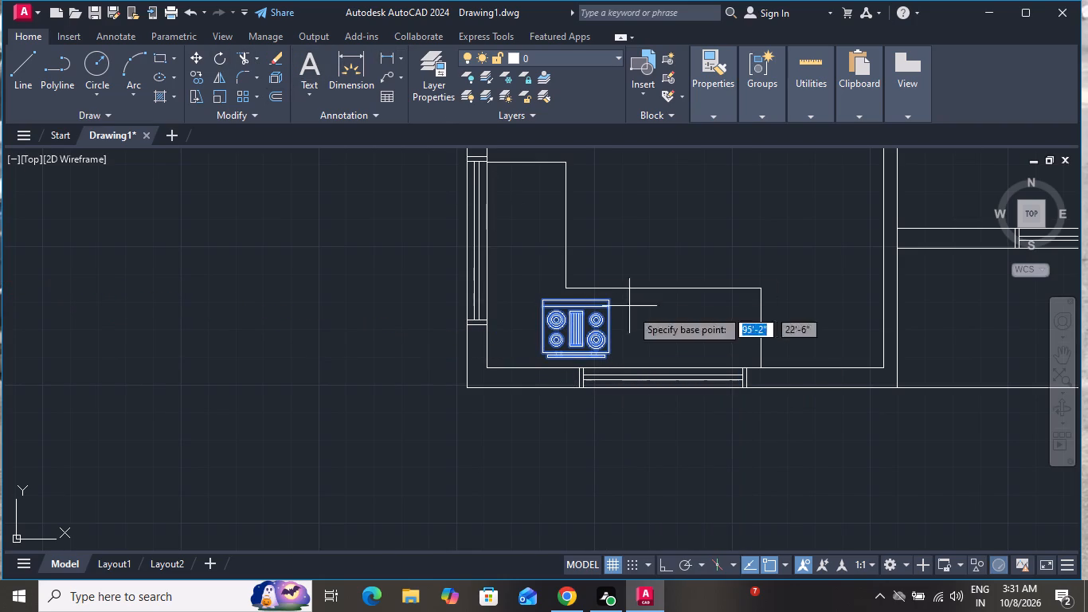
pyautogui.click(664, 565)
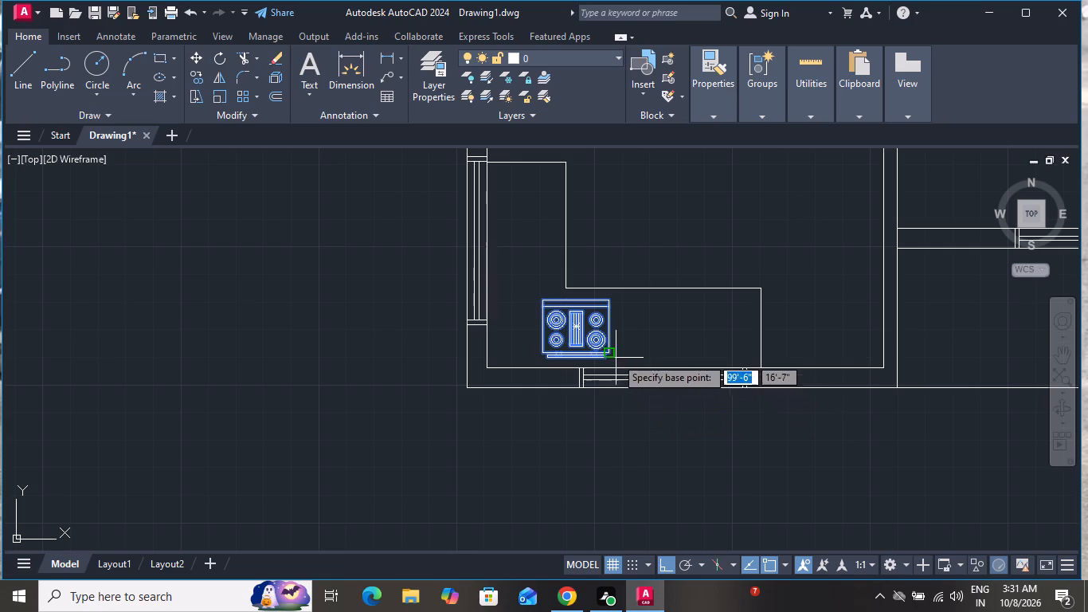
pyautogui.click(612, 348)
pyautogui.click(381, 320)
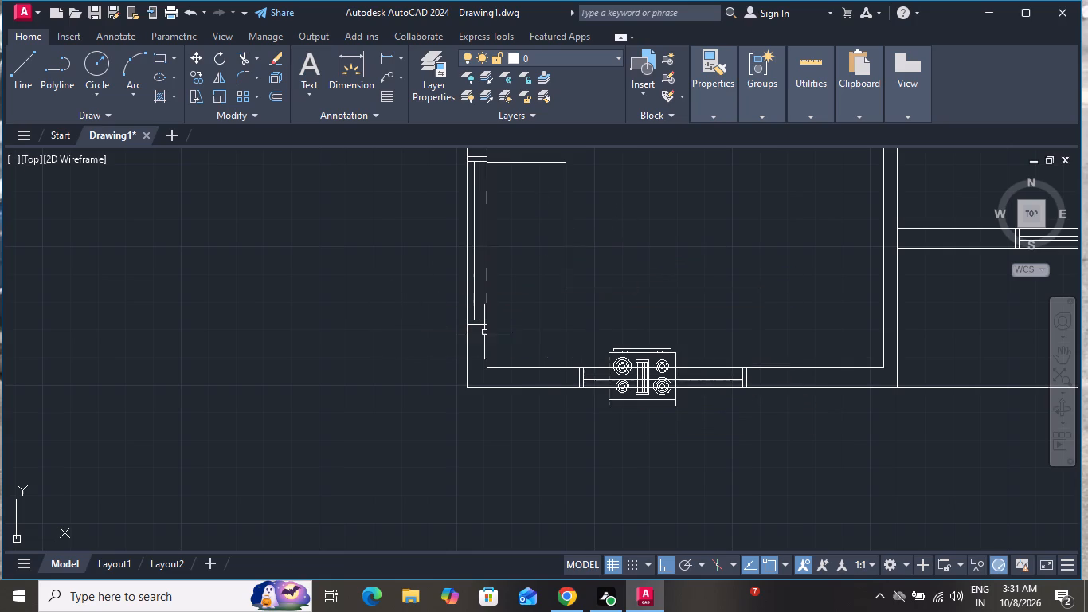
# Move the rotated stove northwest onto the counter, with its back against the south wall's inner face near the window's west end.
pyautogui.click(632, 351)
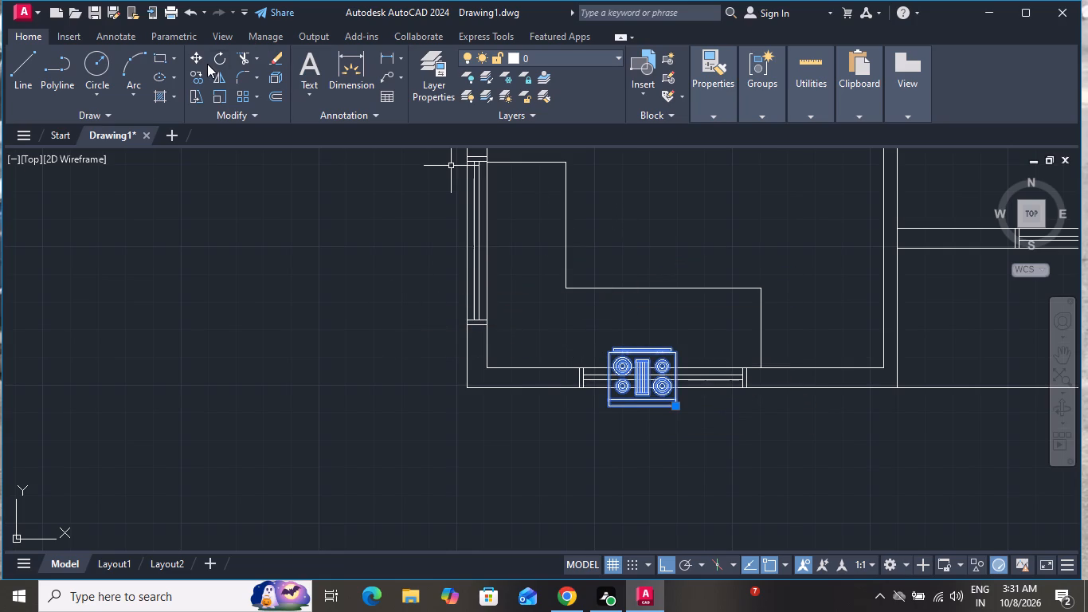
pyautogui.click(199, 61)
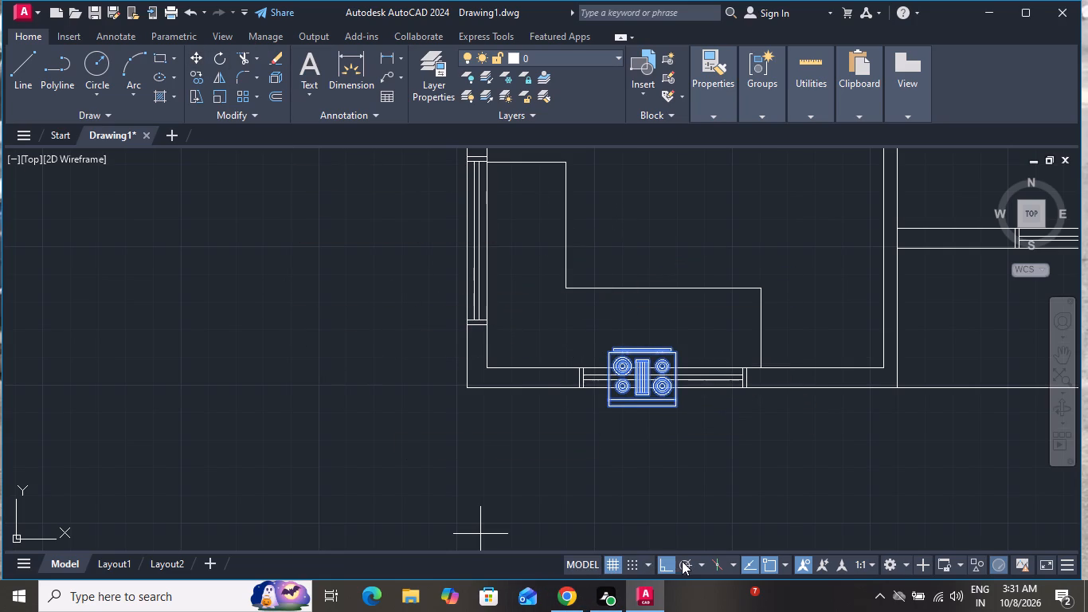
pyautogui.click(659, 559)
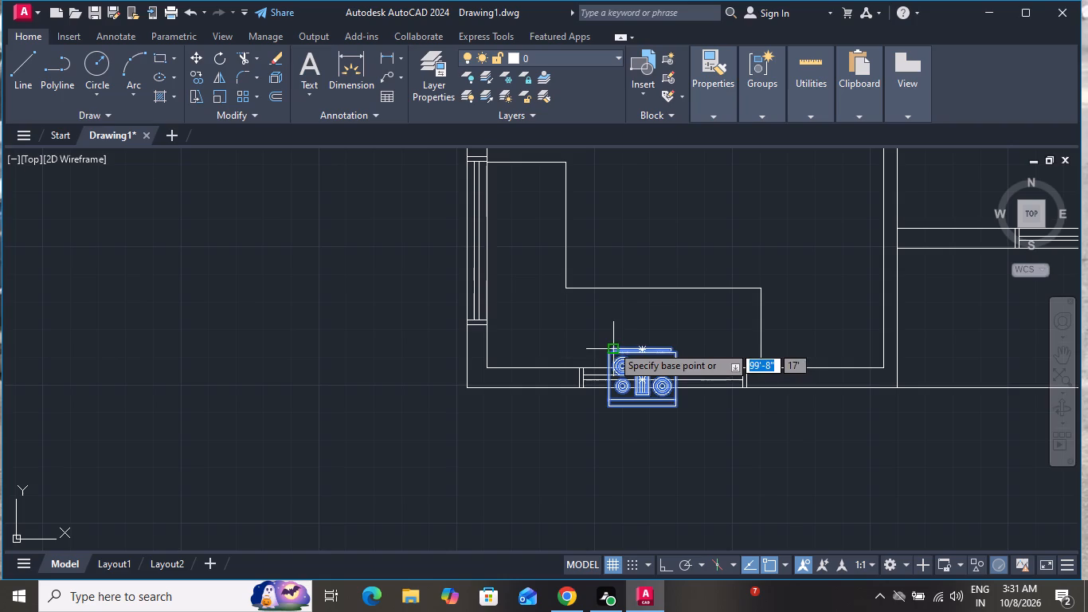
pyautogui.click(612, 345)
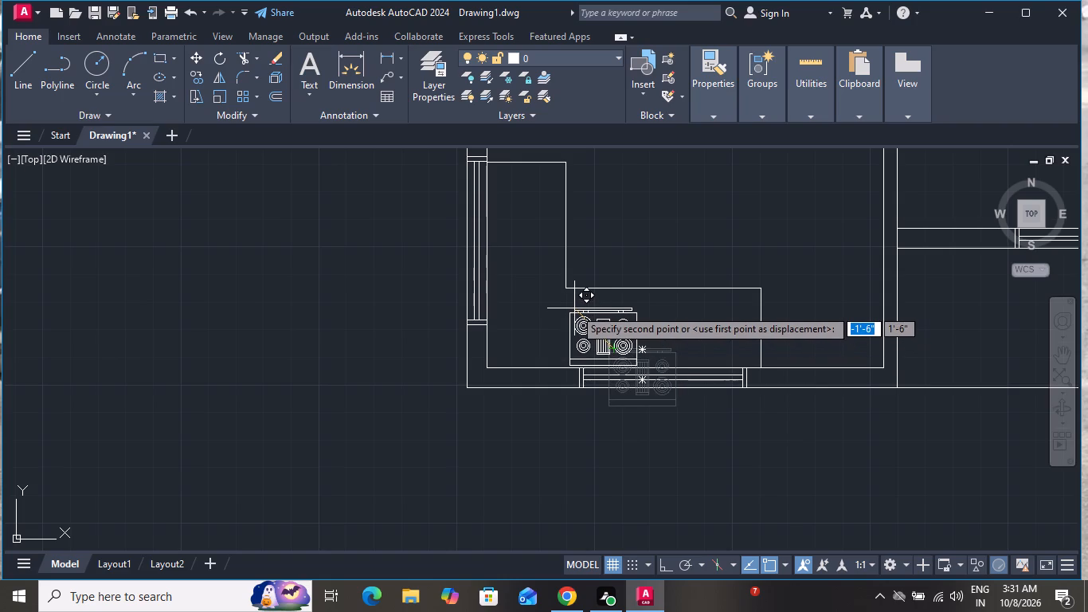
pyautogui.click(569, 311)
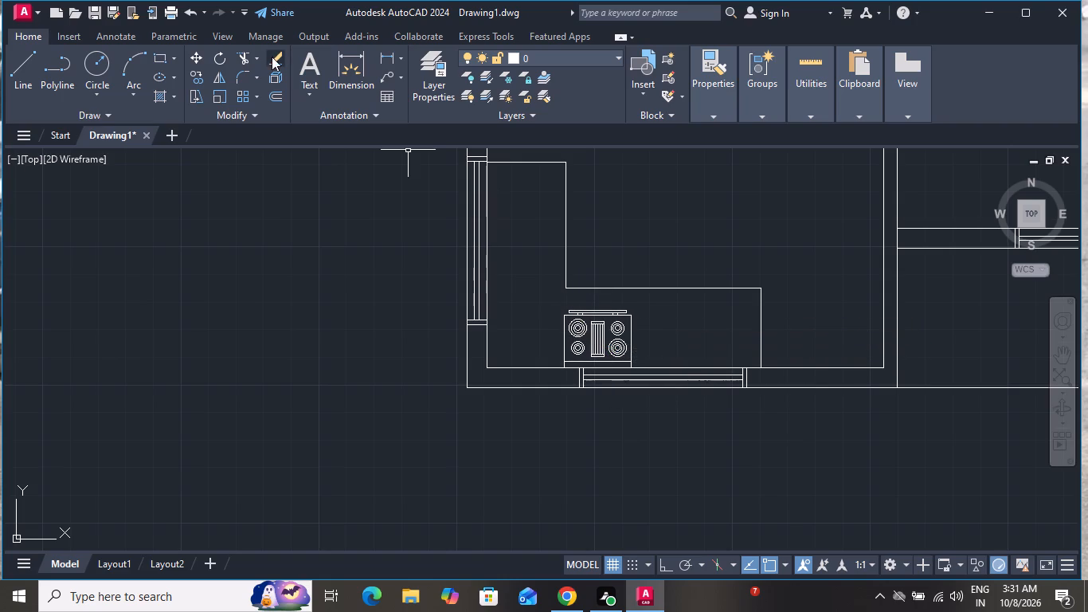
# Copy the double-bowl sink block from the furniture blocks west of the plan onto the counter's east end, beside the stove.
pyautogui.scroll(-5, 336, 388)
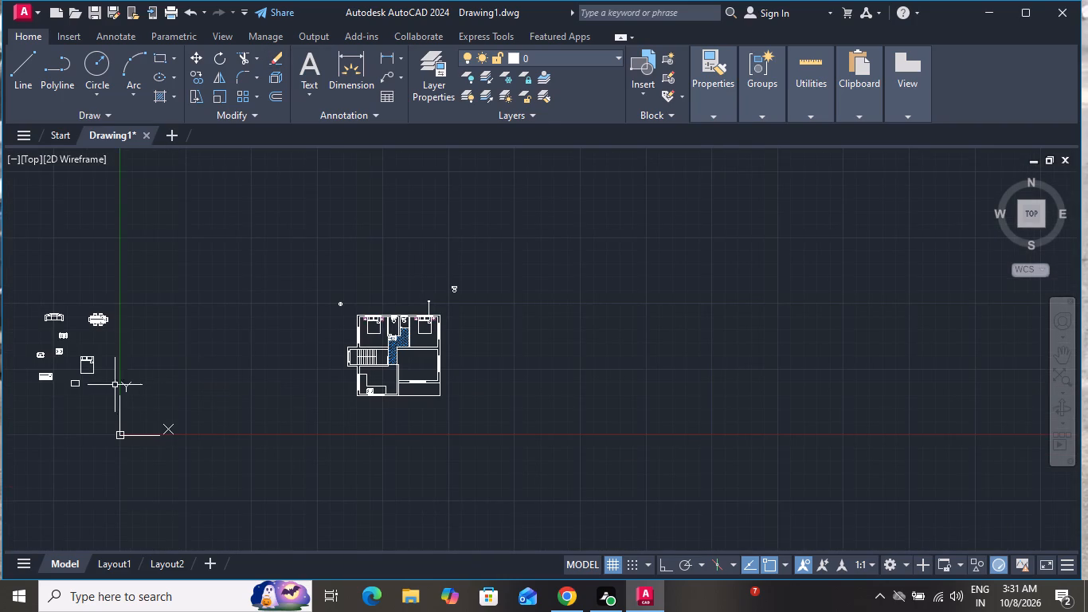
pyautogui.scroll(2, 56, 348)
pyautogui.click(87, 308)
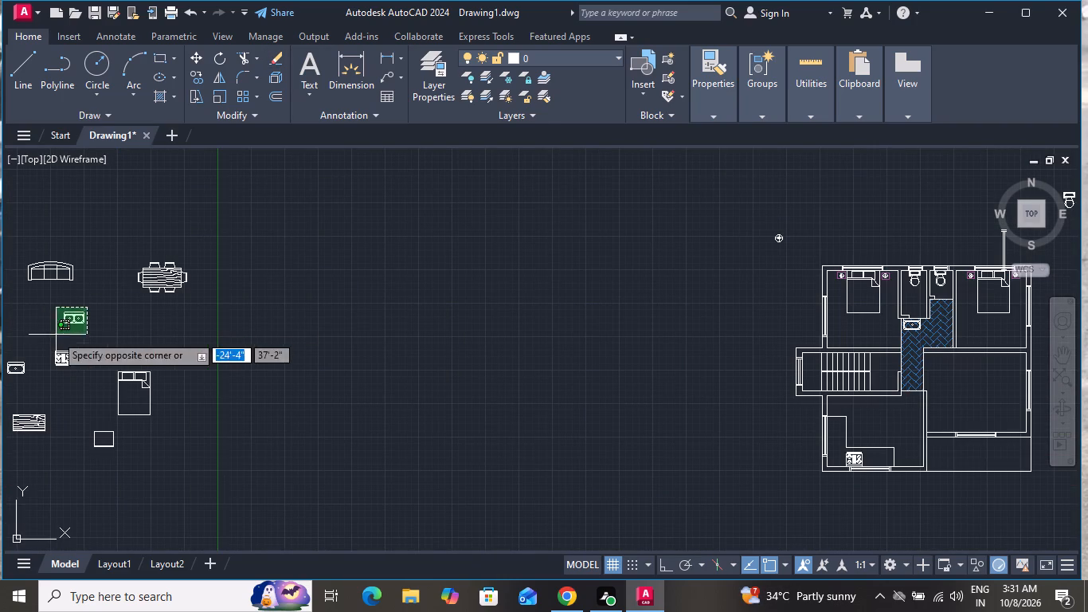
pyautogui.click(48, 341)
pyautogui.click(200, 80)
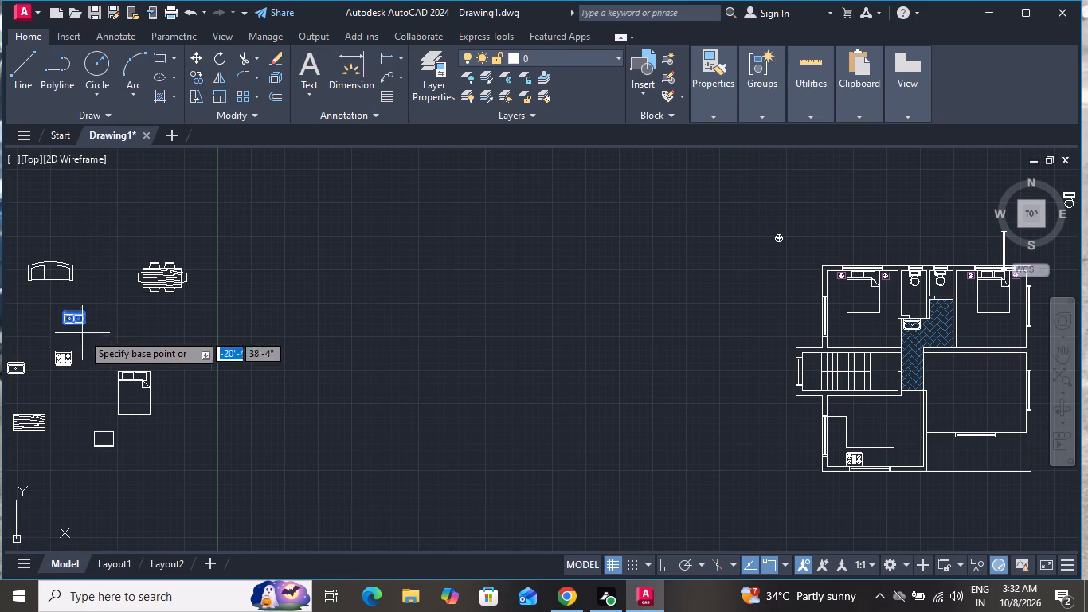
pyautogui.click(78, 325)
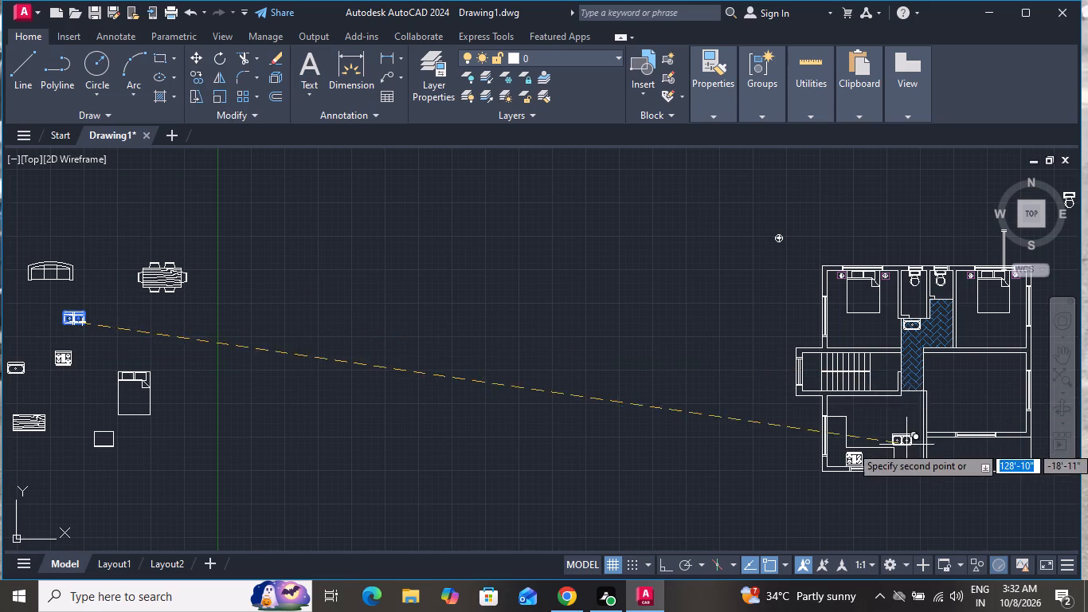
pyautogui.scroll(4, 902, 455)
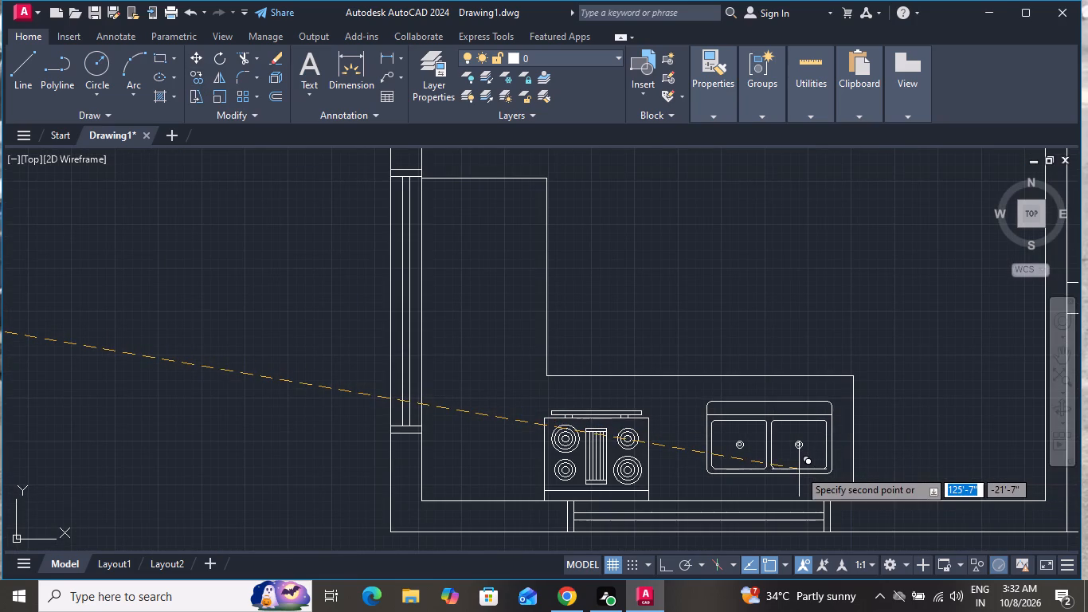
pyautogui.click(802, 477)
pyautogui.rightClick(802, 477)
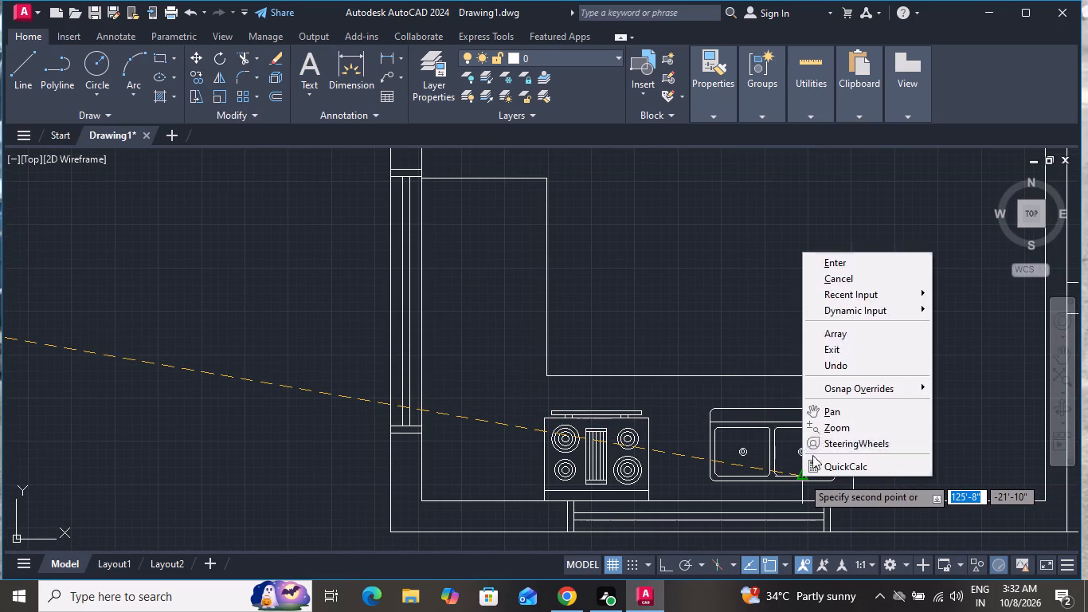
pyautogui.click(839, 275)
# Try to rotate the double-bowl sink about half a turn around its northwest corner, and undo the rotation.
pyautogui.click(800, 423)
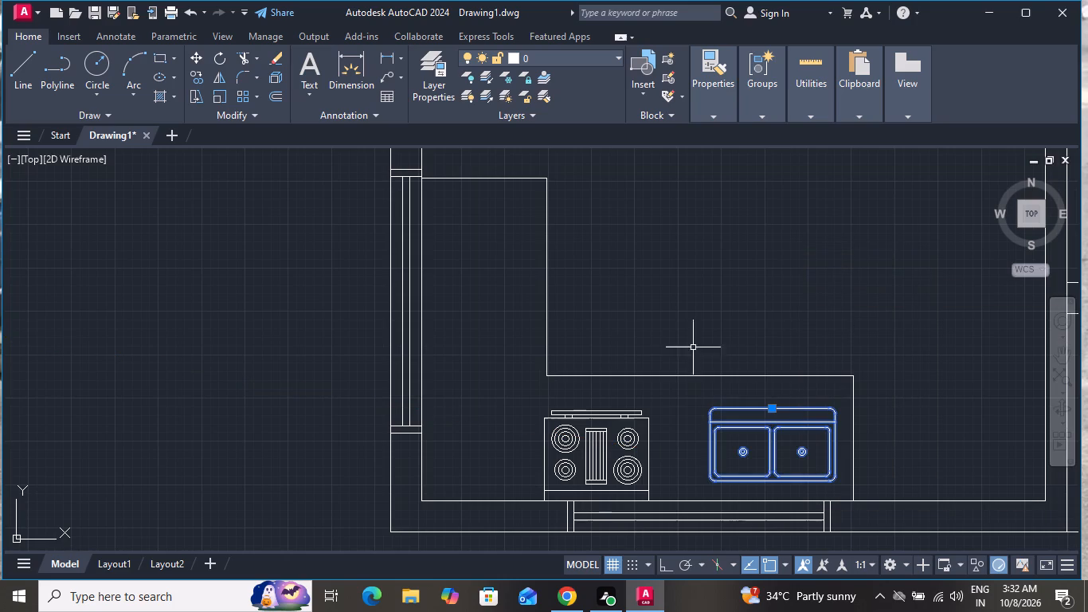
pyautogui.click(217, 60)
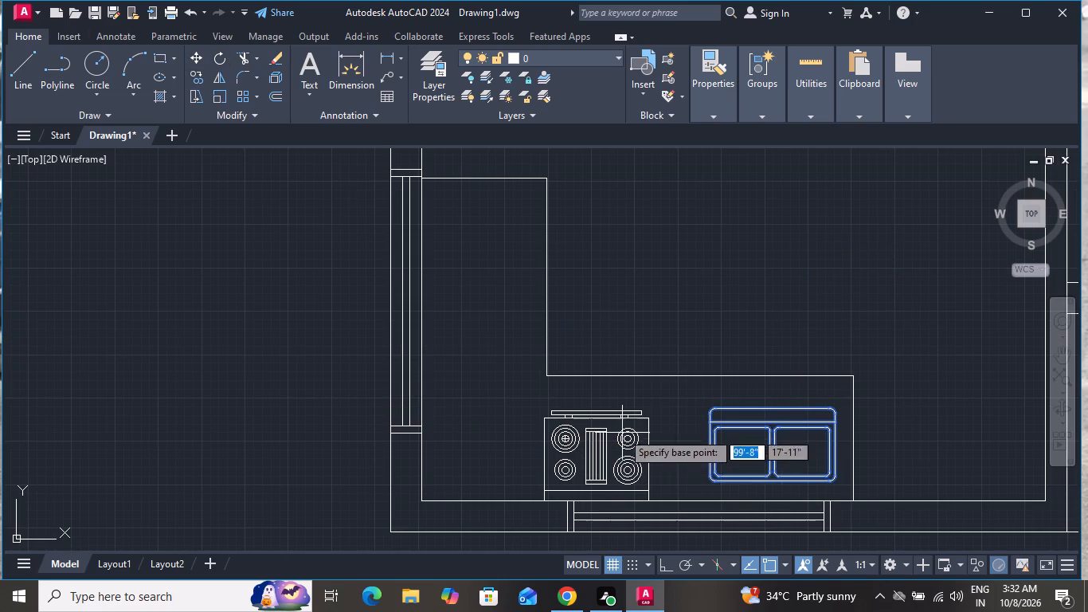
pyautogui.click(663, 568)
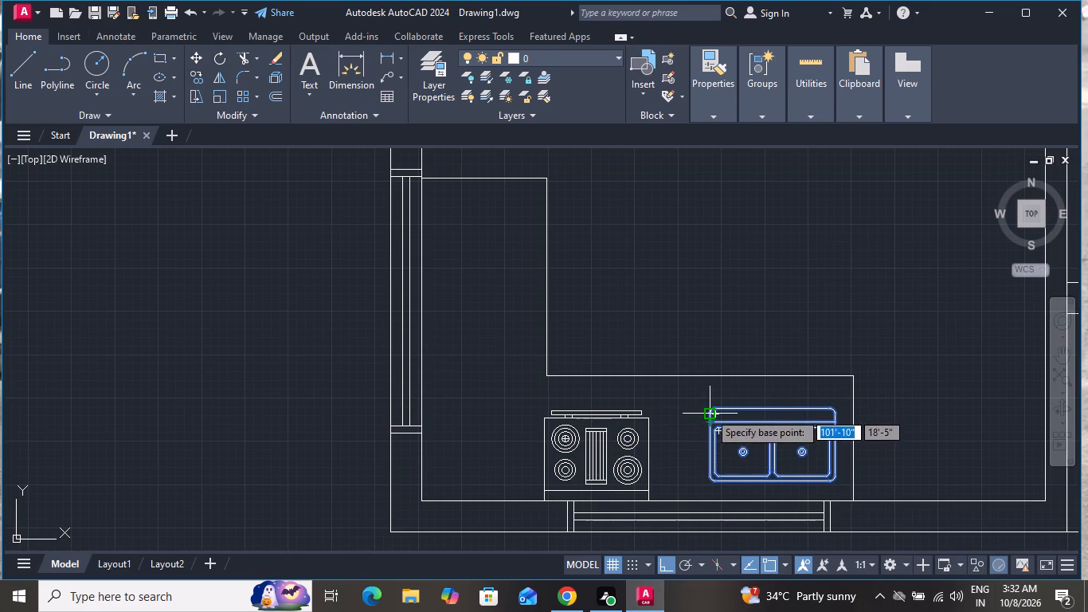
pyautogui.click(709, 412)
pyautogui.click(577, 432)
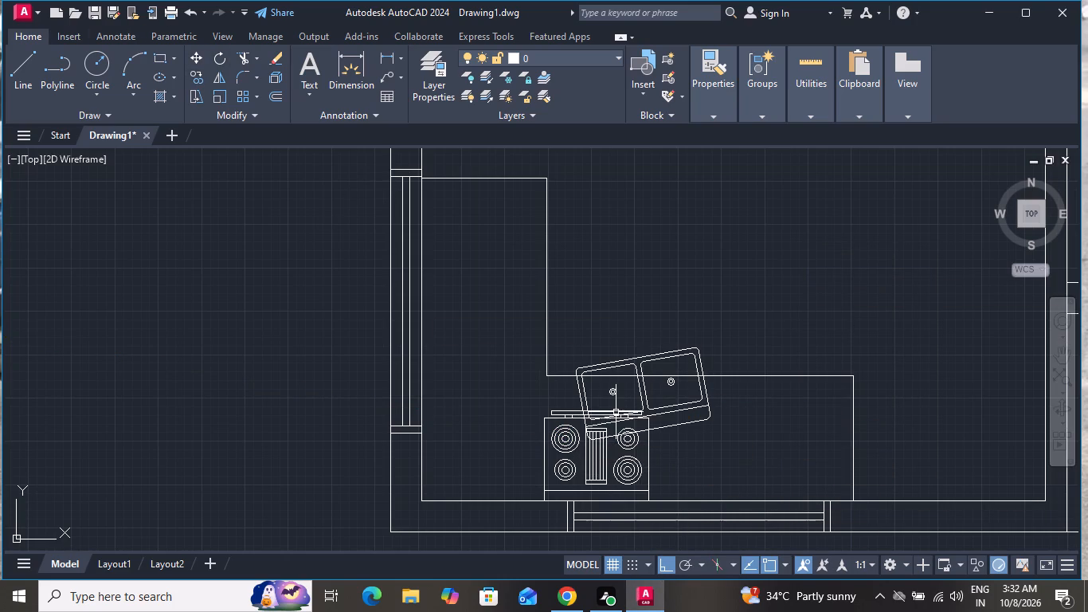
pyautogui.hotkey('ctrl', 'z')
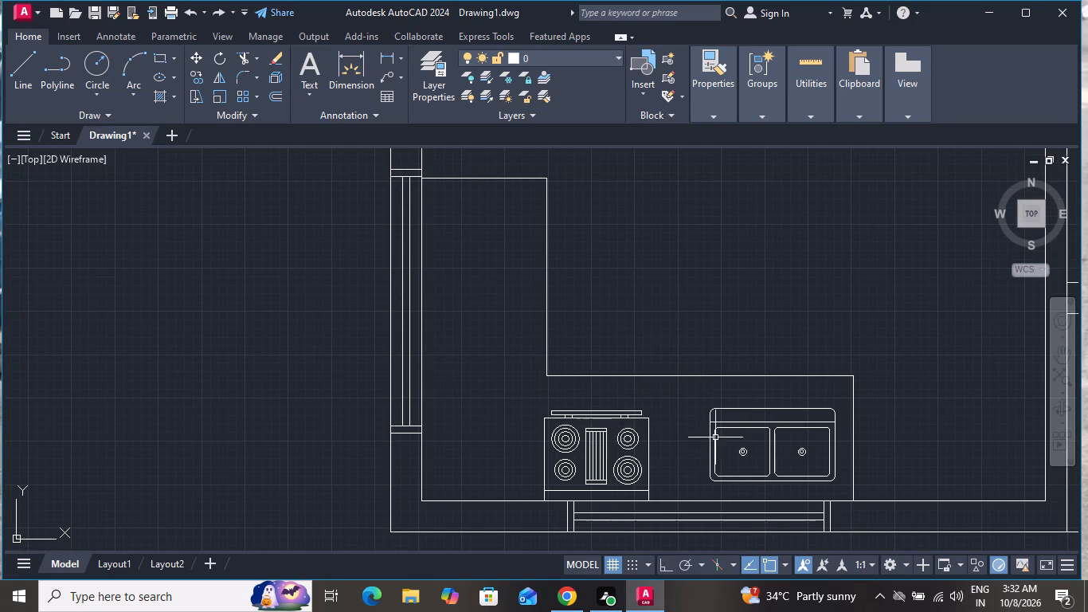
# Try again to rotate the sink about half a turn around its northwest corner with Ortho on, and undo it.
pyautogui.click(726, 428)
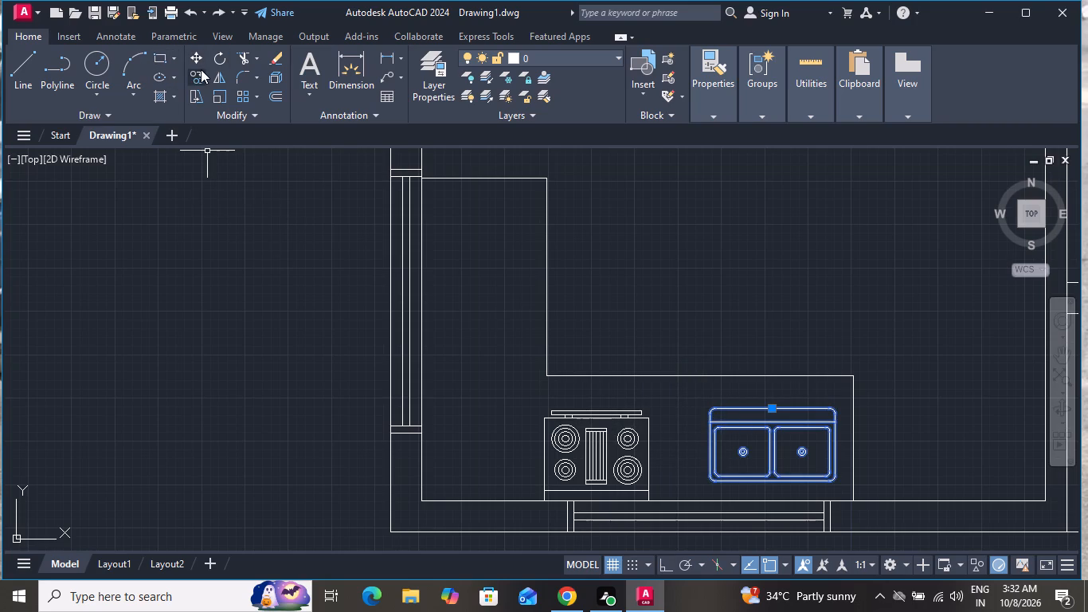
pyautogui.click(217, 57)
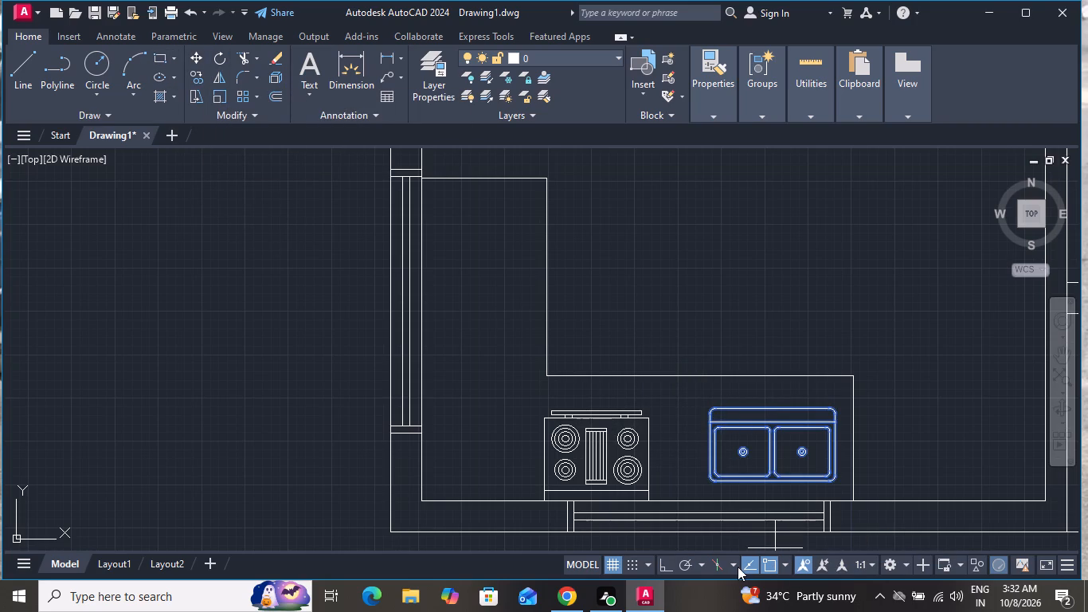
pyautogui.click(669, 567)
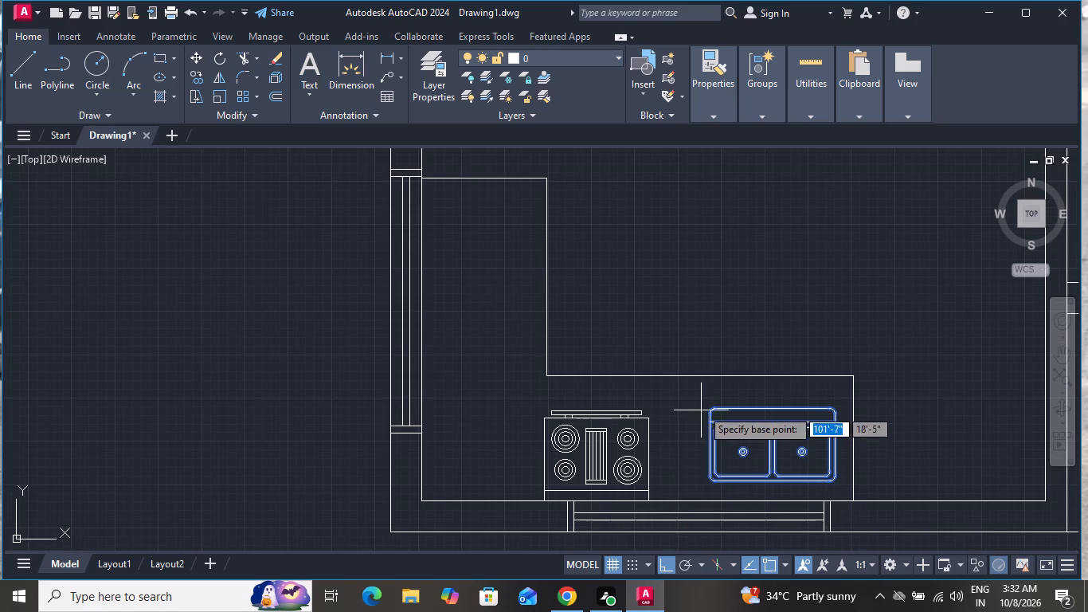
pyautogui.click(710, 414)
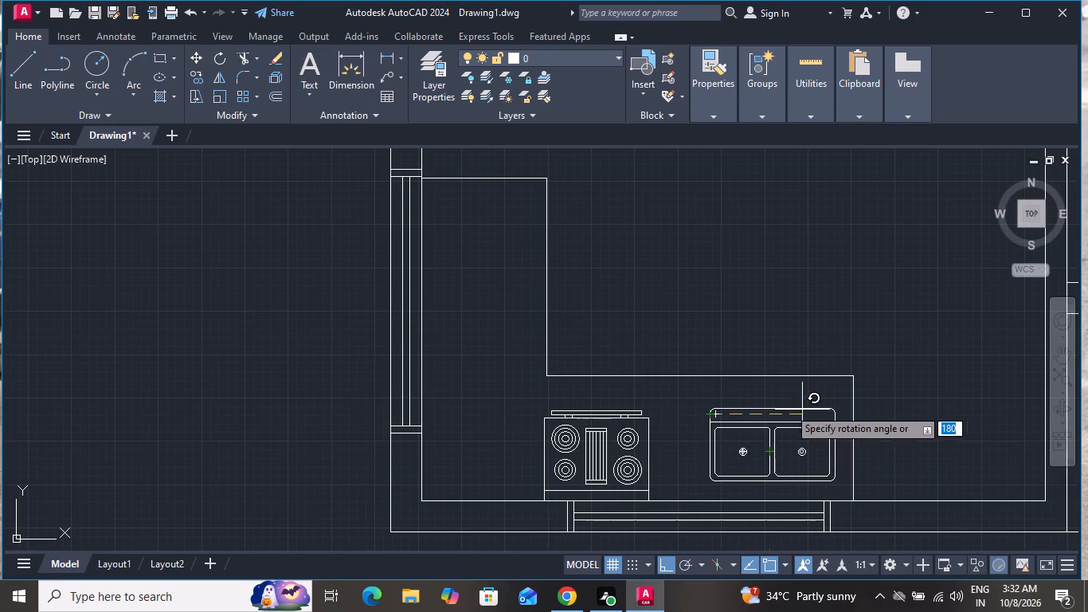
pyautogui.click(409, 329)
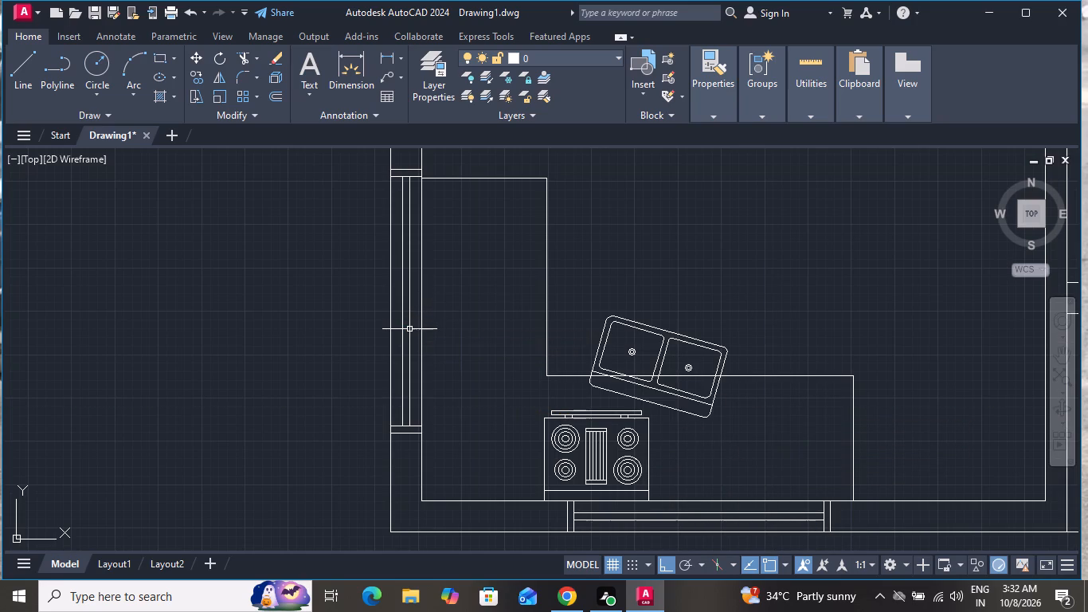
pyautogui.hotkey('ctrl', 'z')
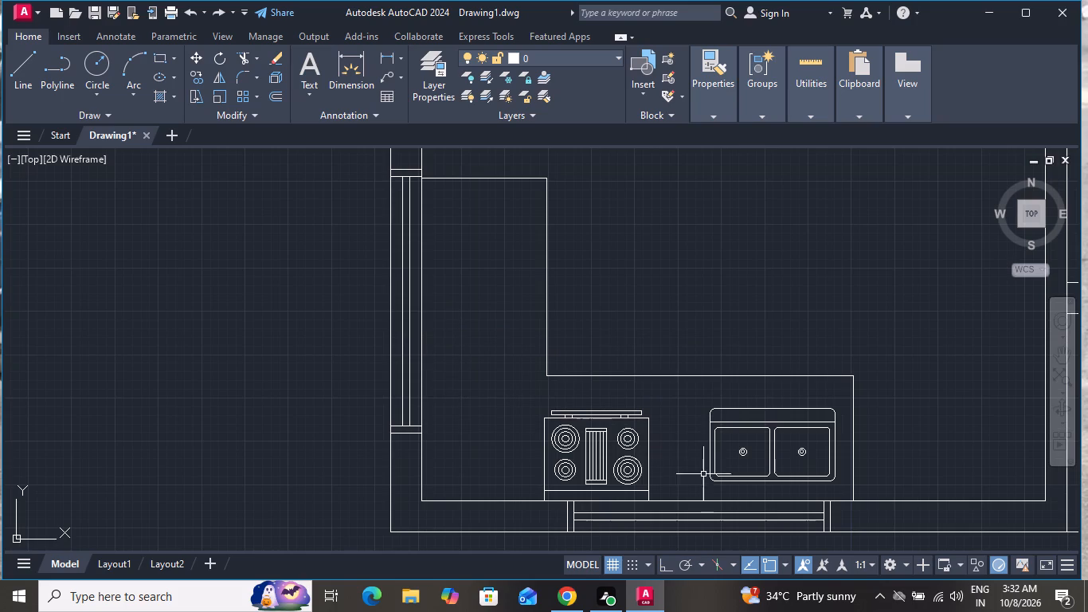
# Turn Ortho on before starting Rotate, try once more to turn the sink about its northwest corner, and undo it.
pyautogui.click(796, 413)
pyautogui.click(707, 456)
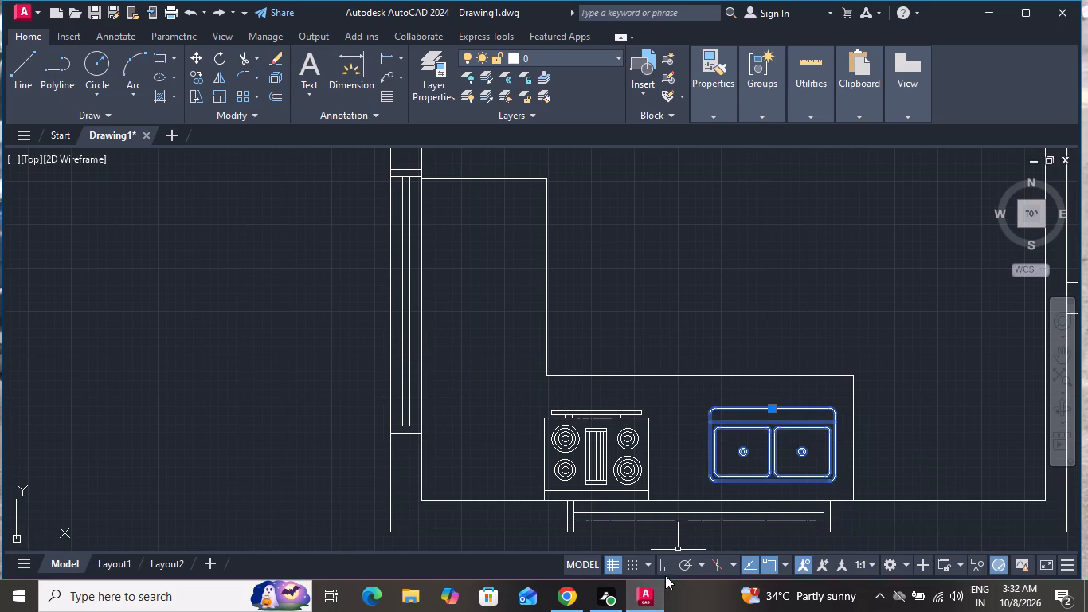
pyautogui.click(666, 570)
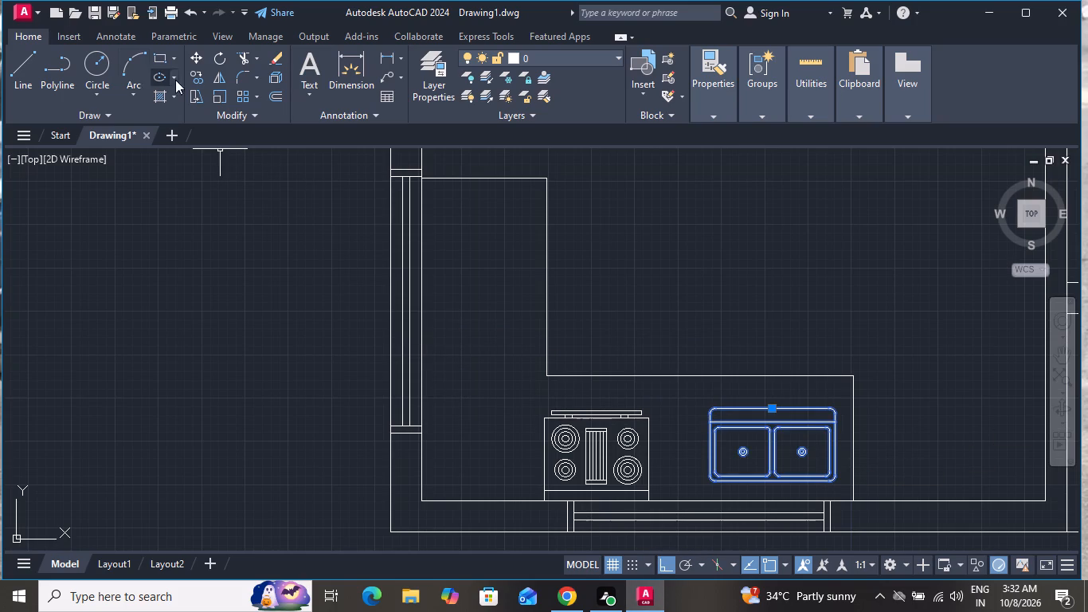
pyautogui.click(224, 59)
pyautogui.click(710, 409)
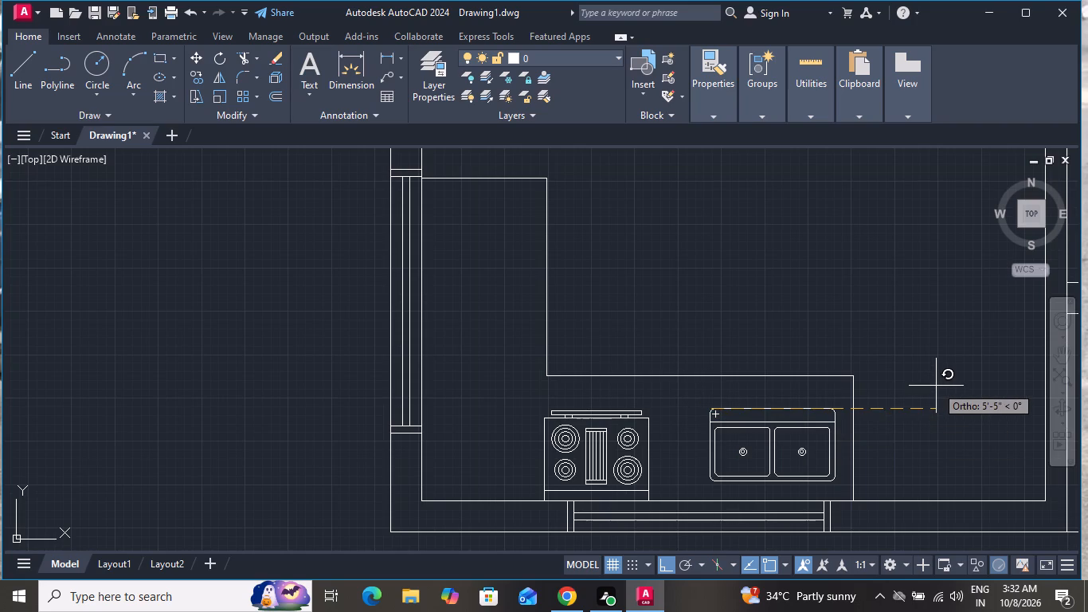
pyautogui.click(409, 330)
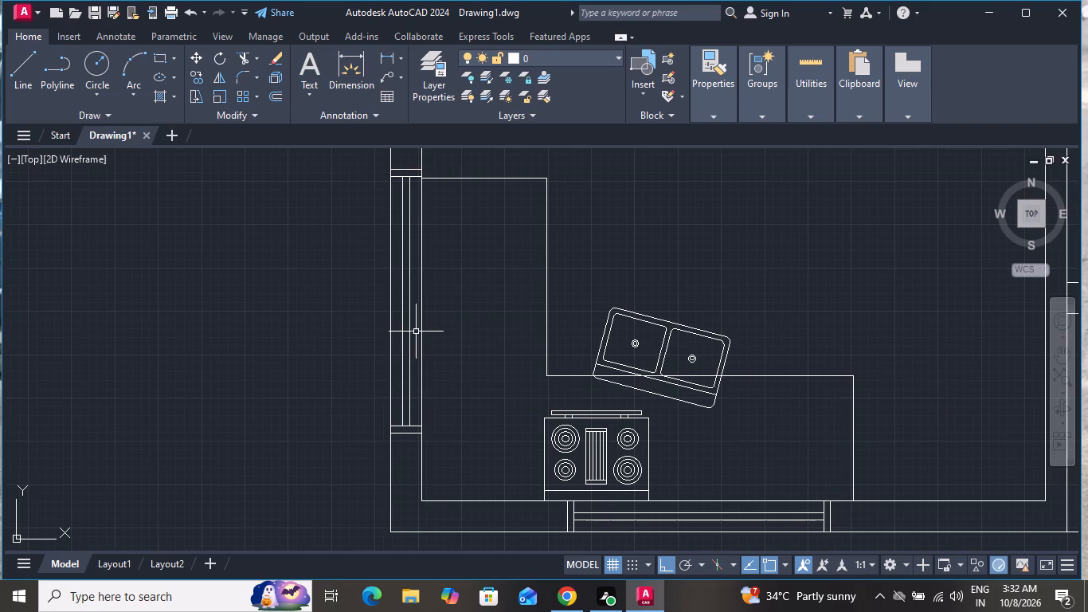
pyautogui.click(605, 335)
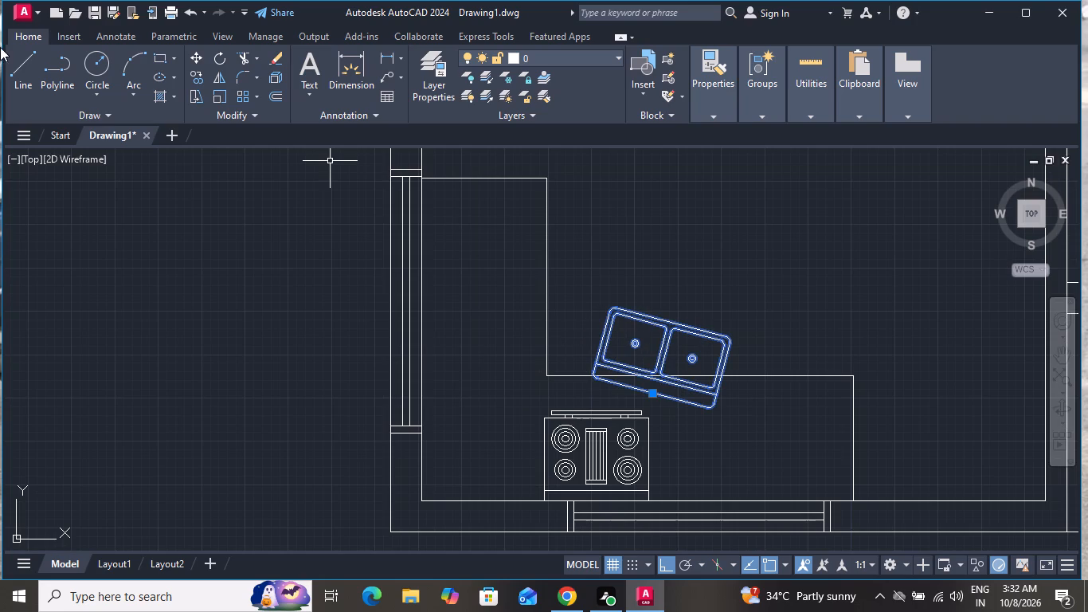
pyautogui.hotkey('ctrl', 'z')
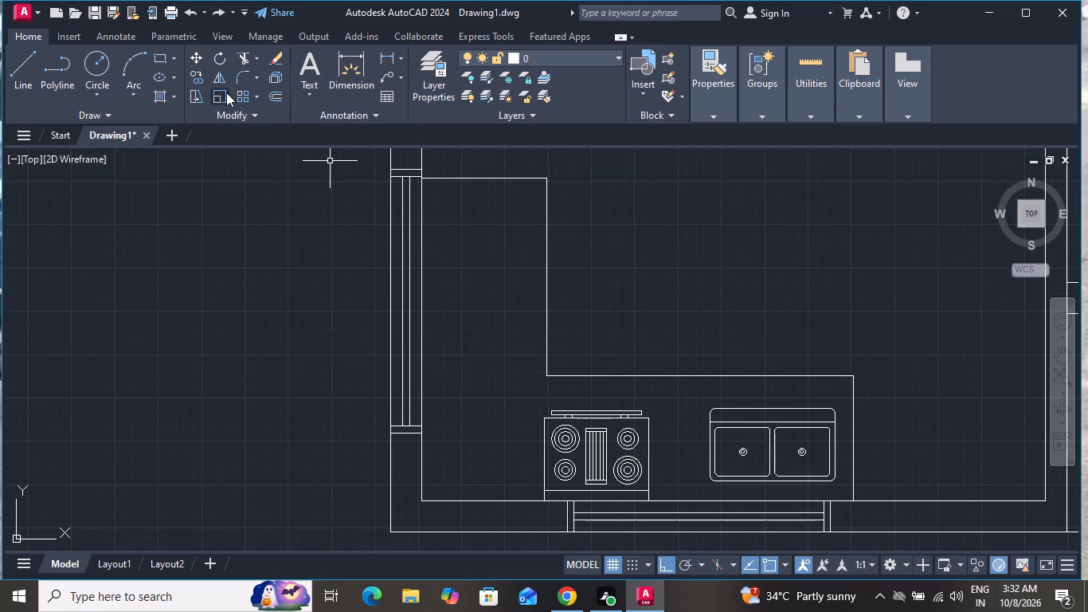
# Move the stove block about 1'-9" west and 5" north into the counter's southwest corner, with Ortho off.
pyautogui.click(601, 418)
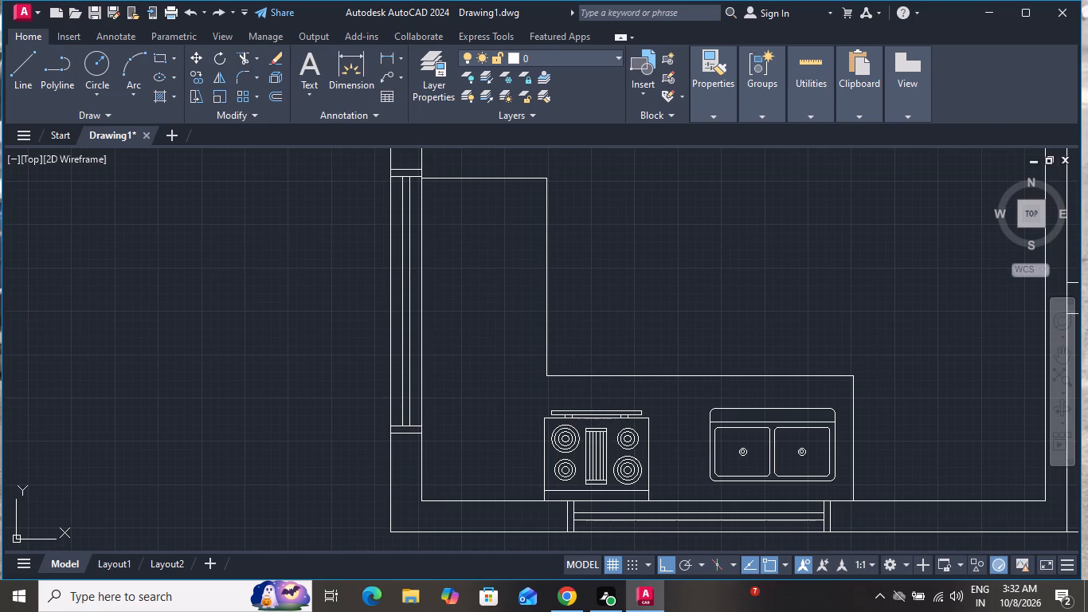
pyautogui.click(198, 52)
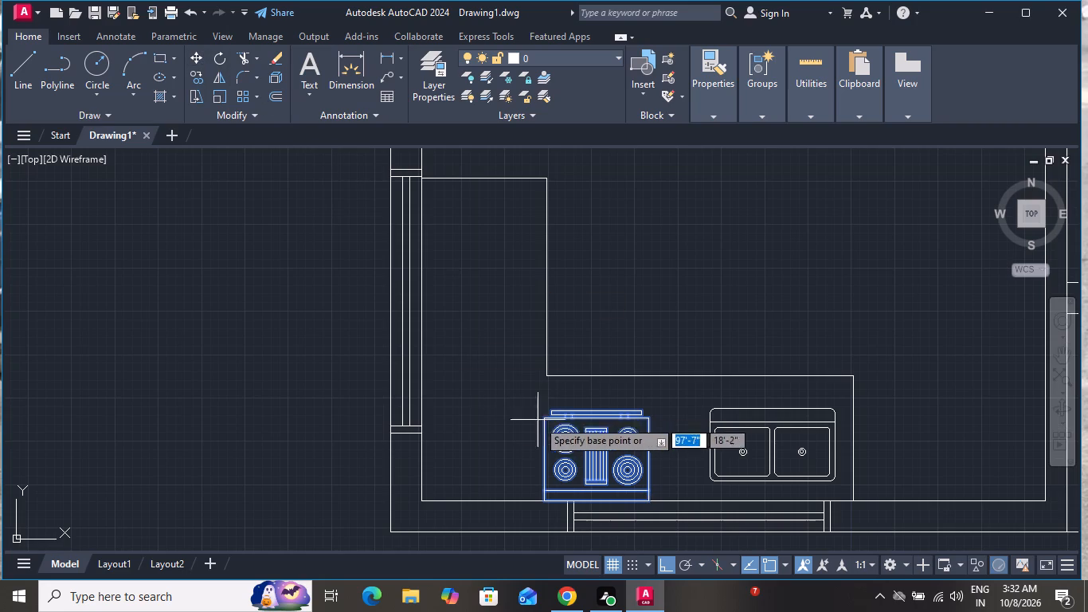
pyautogui.click(543, 422)
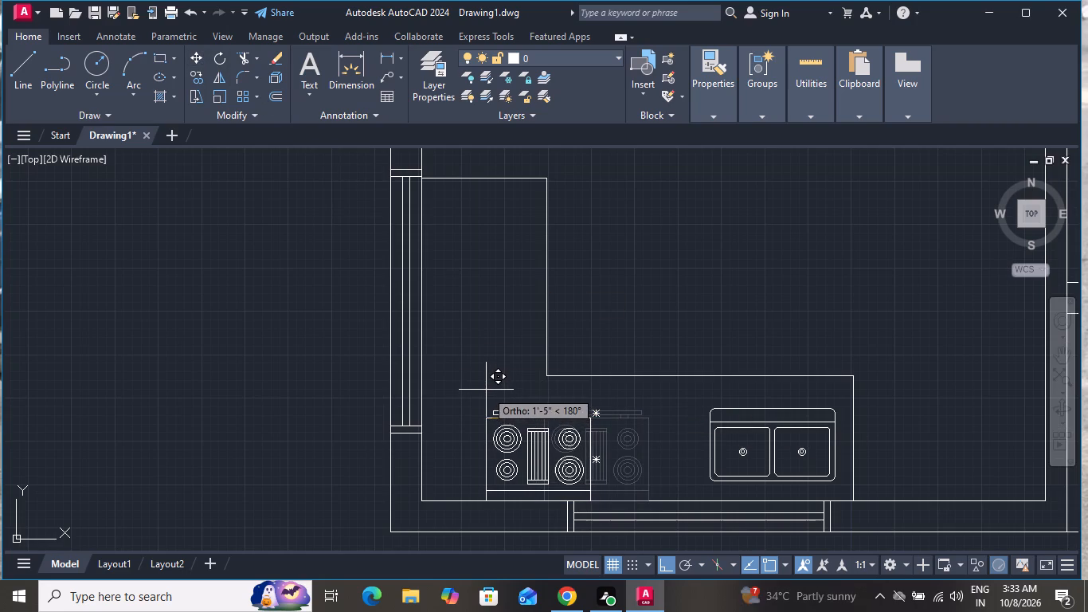
pyautogui.click(662, 565)
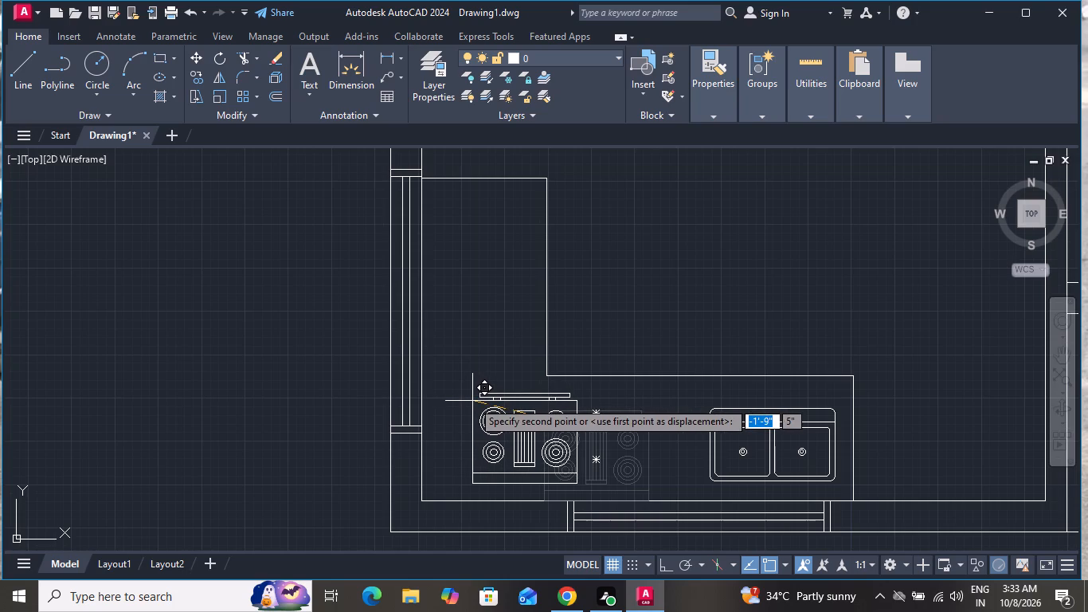
pyautogui.click(472, 401)
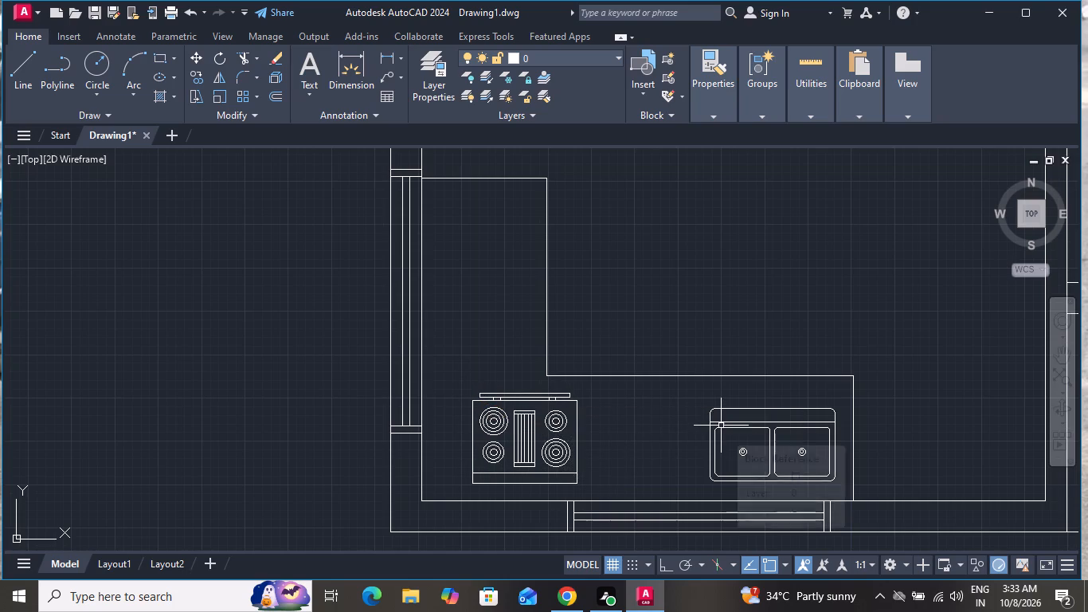
# Rotate the double-bowl sink about 180° around its northwest corner.
pyautogui.click(721, 426)
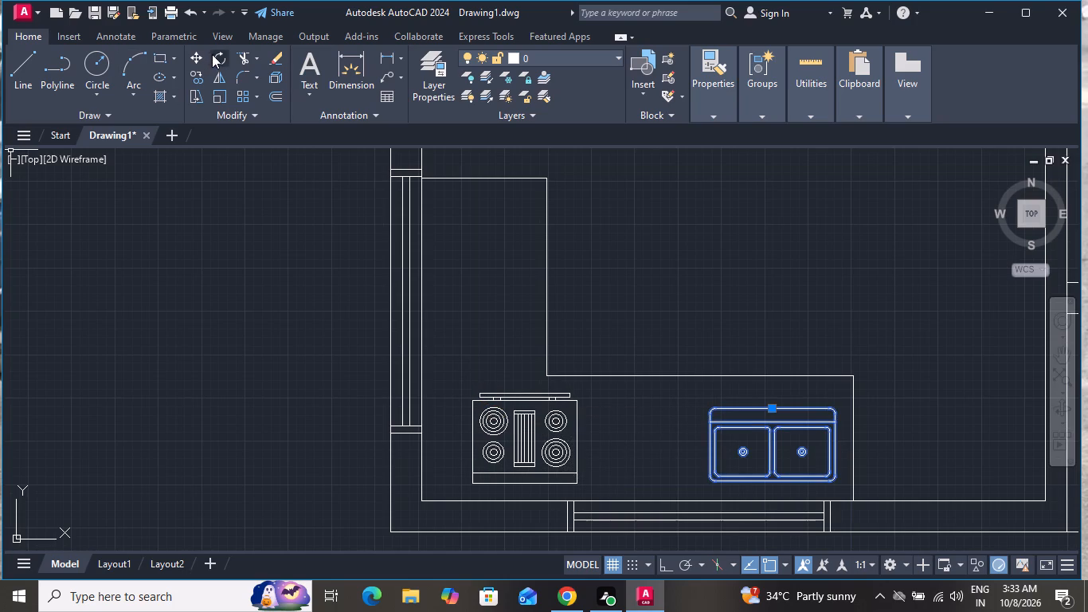
pyautogui.click(213, 53)
pyautogui.click(718, 411)
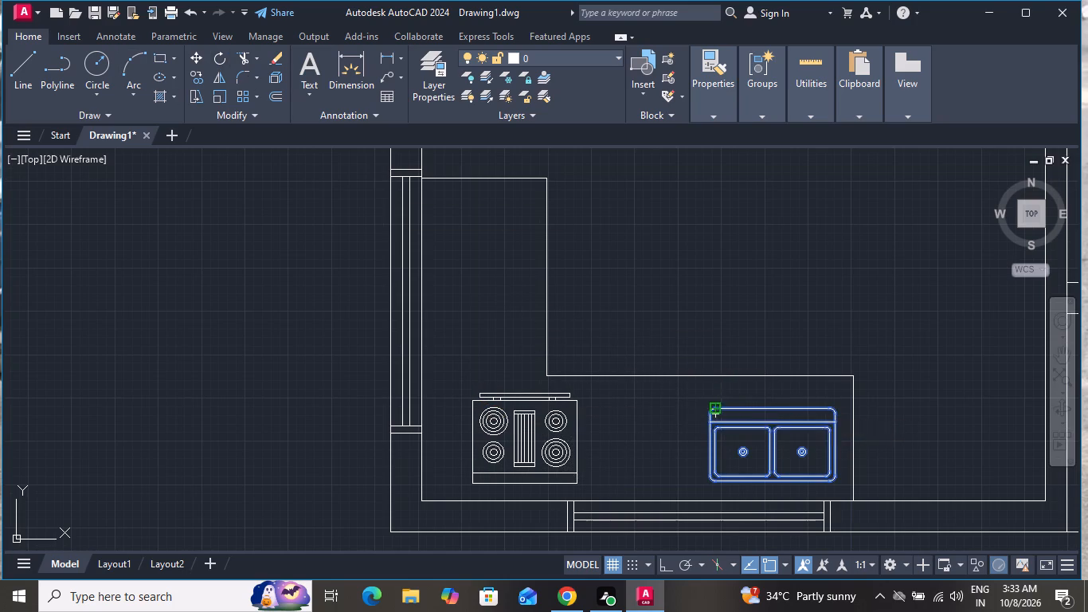
pyautogui.click(314, 414)
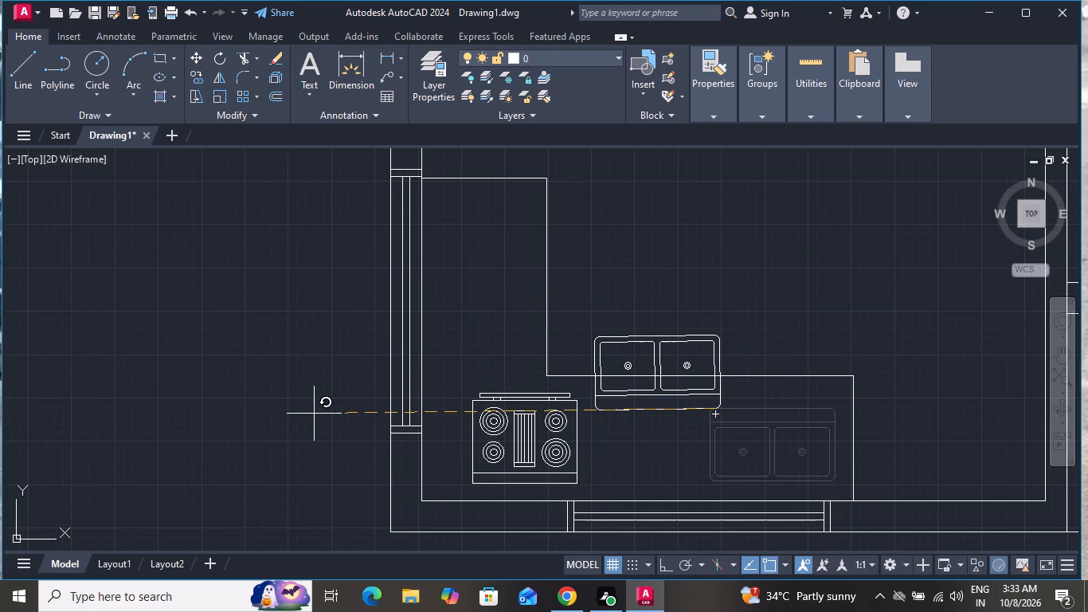
# Move the rotated sink southeast onto the counter, in front of the kitchen's south window.
pyautogui.click(639, 391)
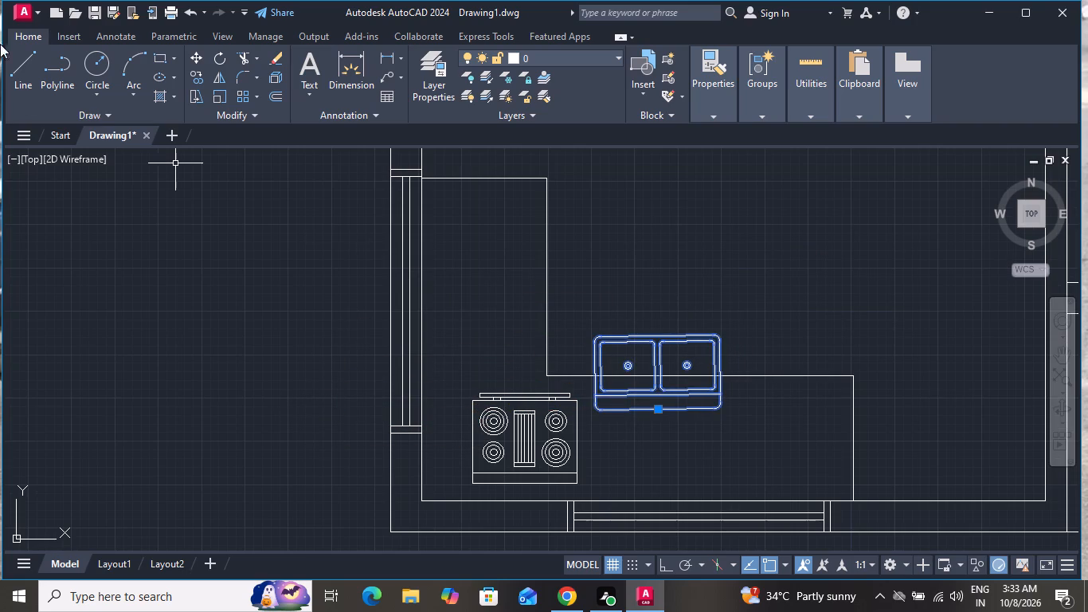
pyautogui.click(197, 53)
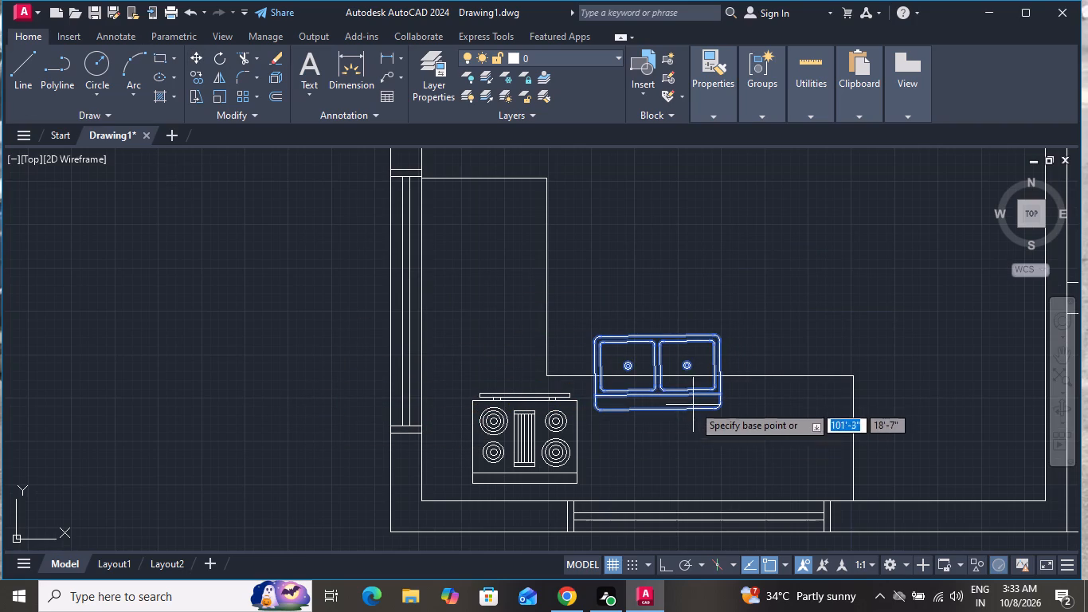
pyautogui.click(712, 410)
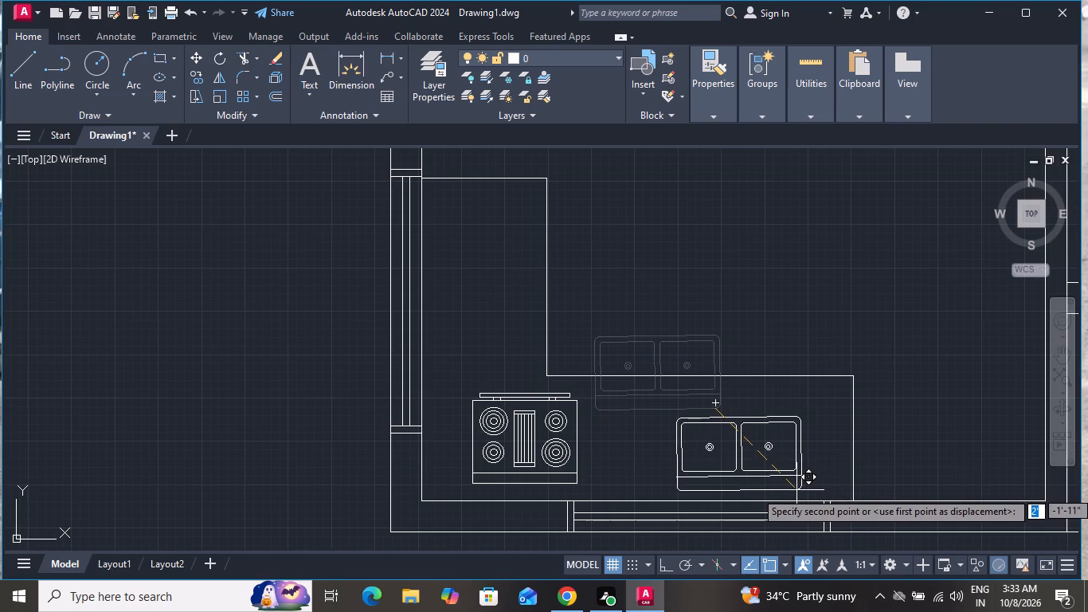
pyautogui.click(793, 481)
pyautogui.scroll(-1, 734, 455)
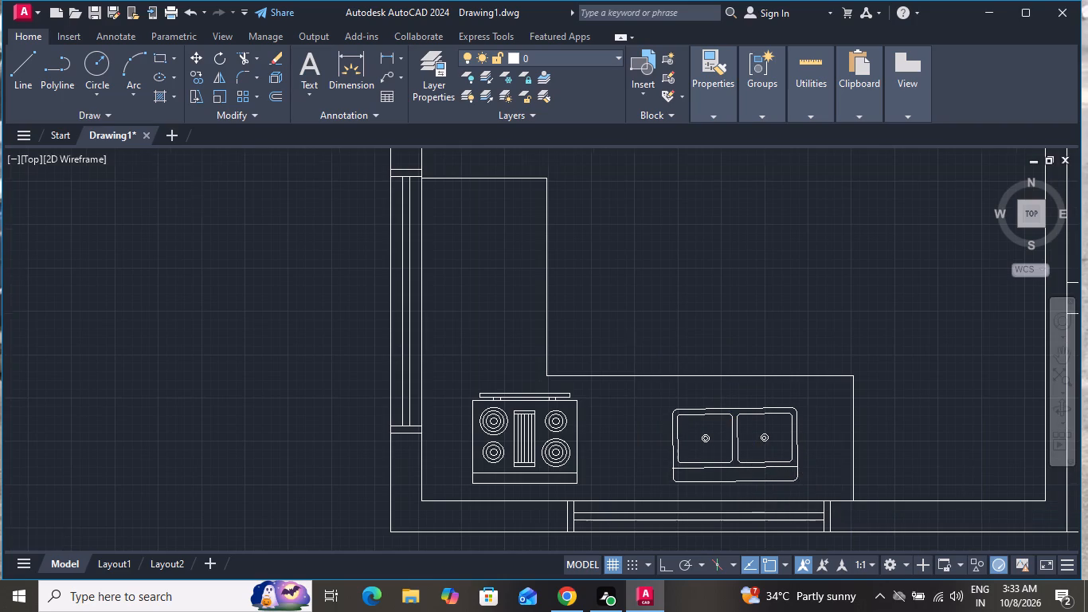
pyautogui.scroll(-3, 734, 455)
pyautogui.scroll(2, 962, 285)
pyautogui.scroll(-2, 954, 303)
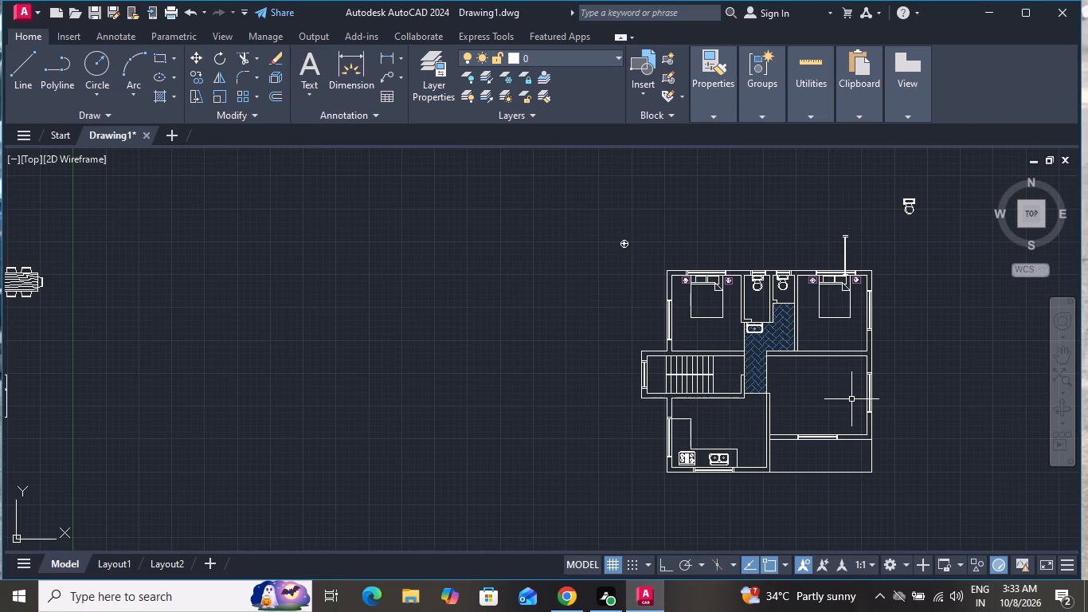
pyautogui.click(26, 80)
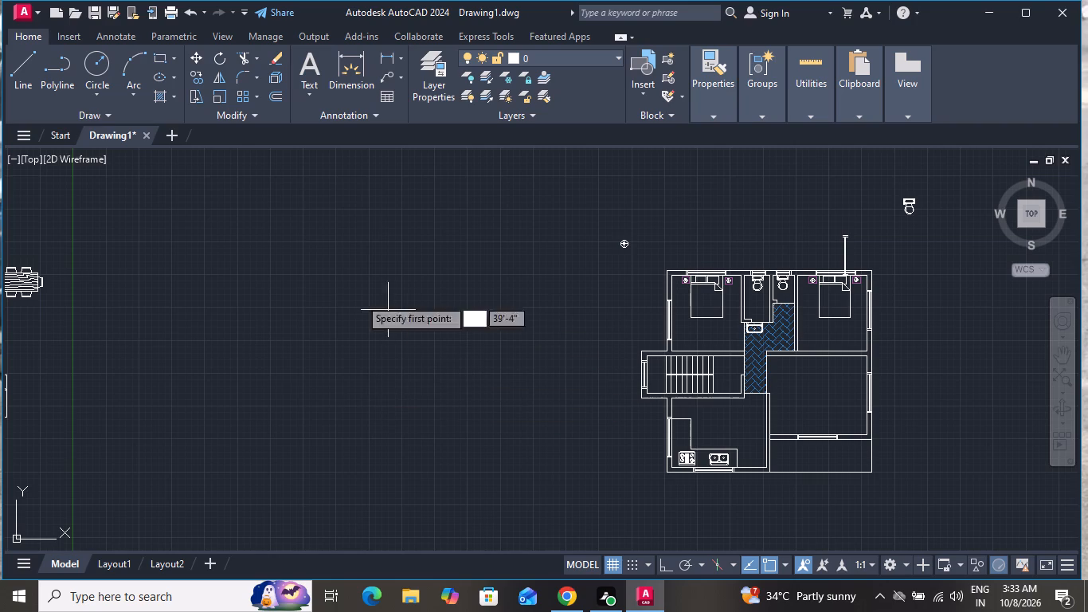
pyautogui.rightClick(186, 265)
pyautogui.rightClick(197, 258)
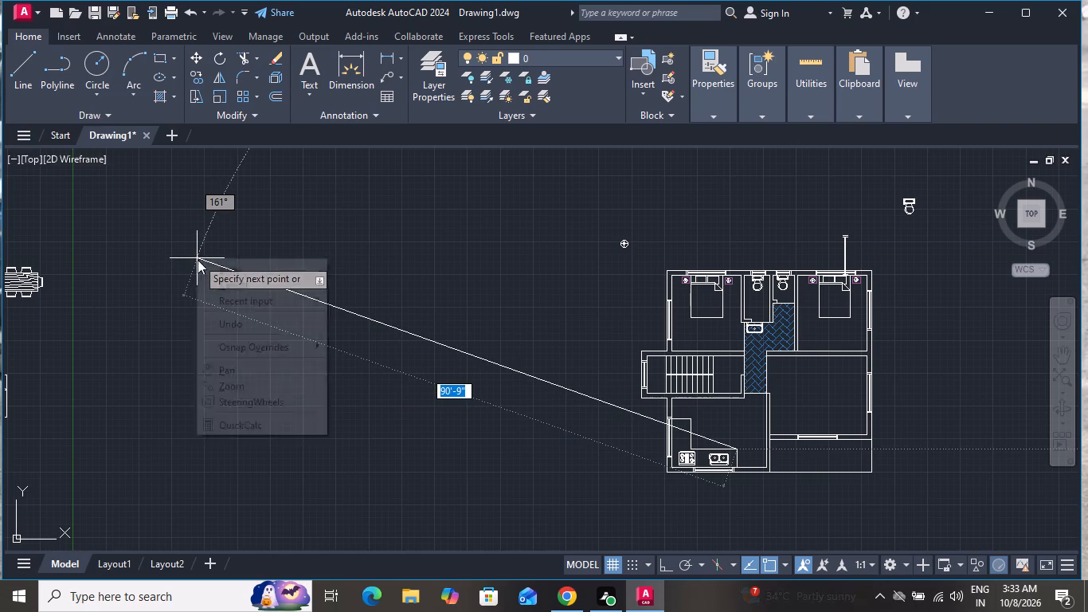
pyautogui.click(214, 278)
# Draw a thin rectangle along the counter's north end, from the west wall to slightly past the counter's east edge.
pyautogui.click(157, 57)
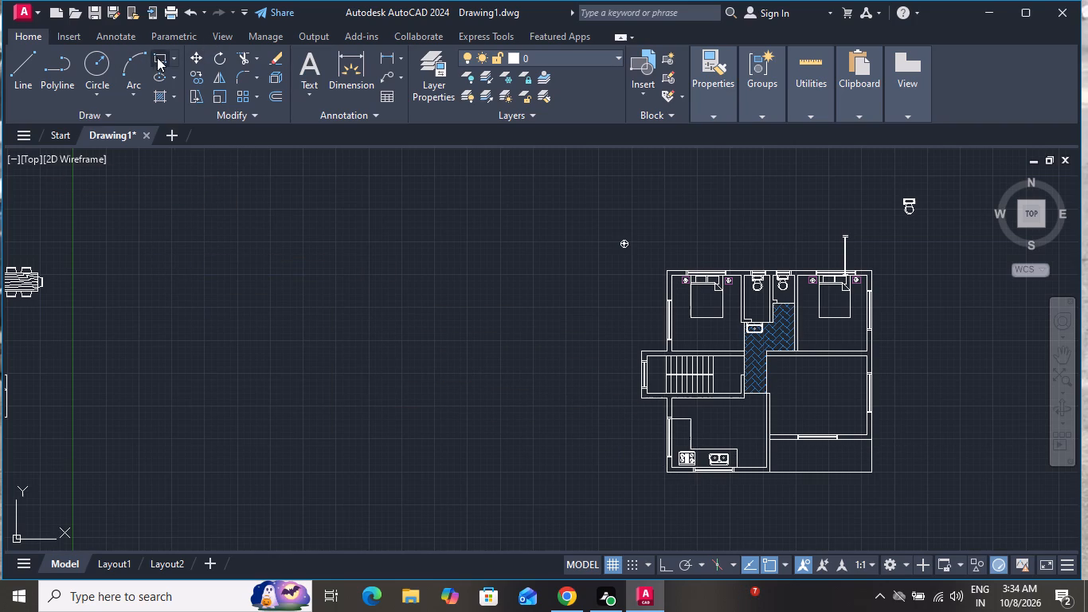
pyautogui.scroll(2, 716, 442)
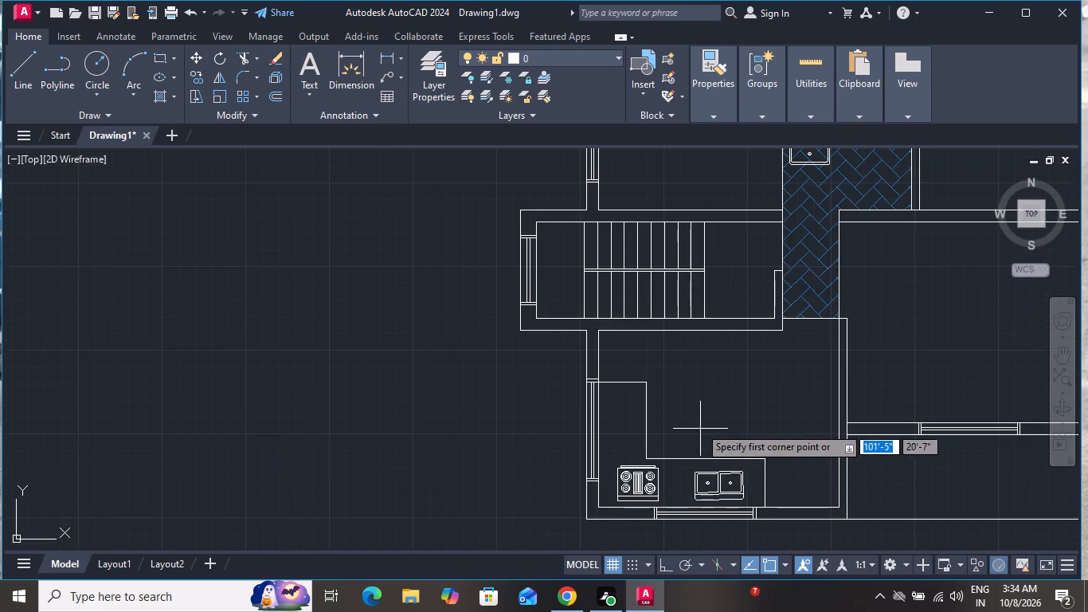
pyautogui.scroll(1, 697, 420)
pyautogui.scroll(1, 566, 367)
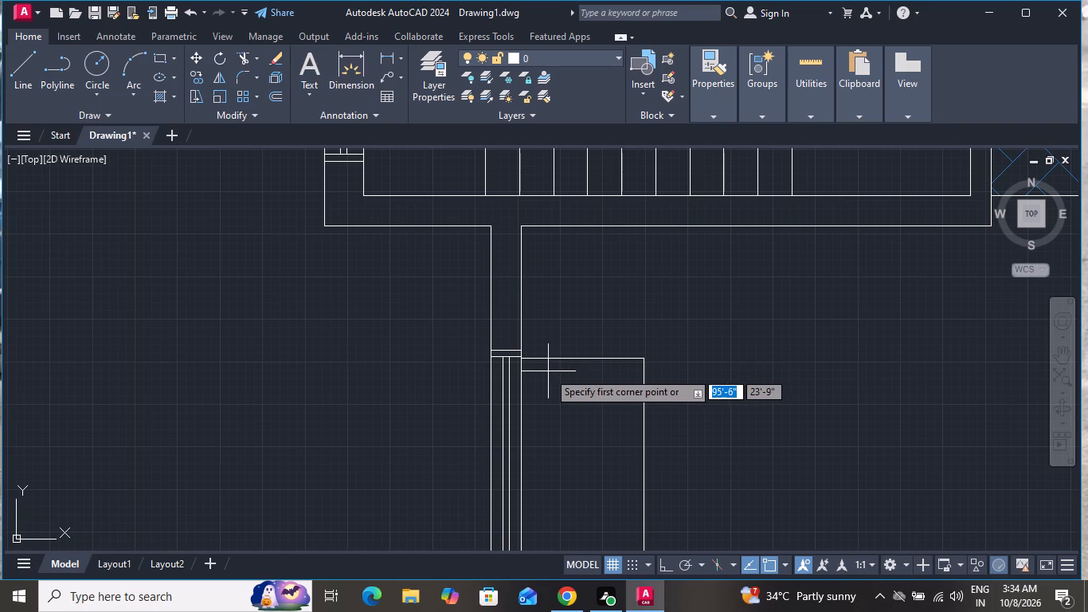
pyautogui.click(523, 359)
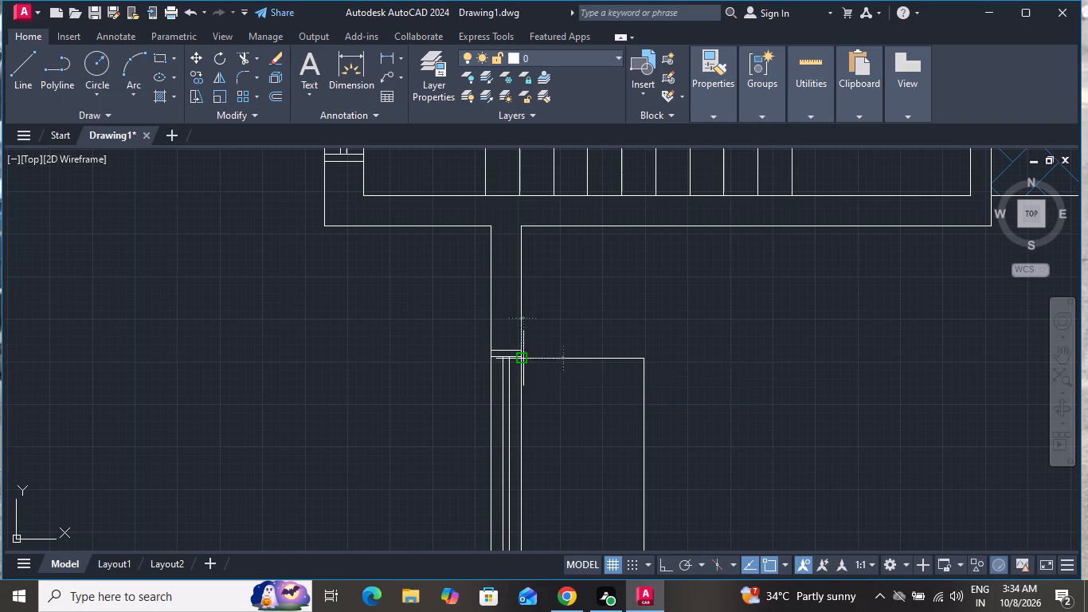
pyautogui.click(662, 347)
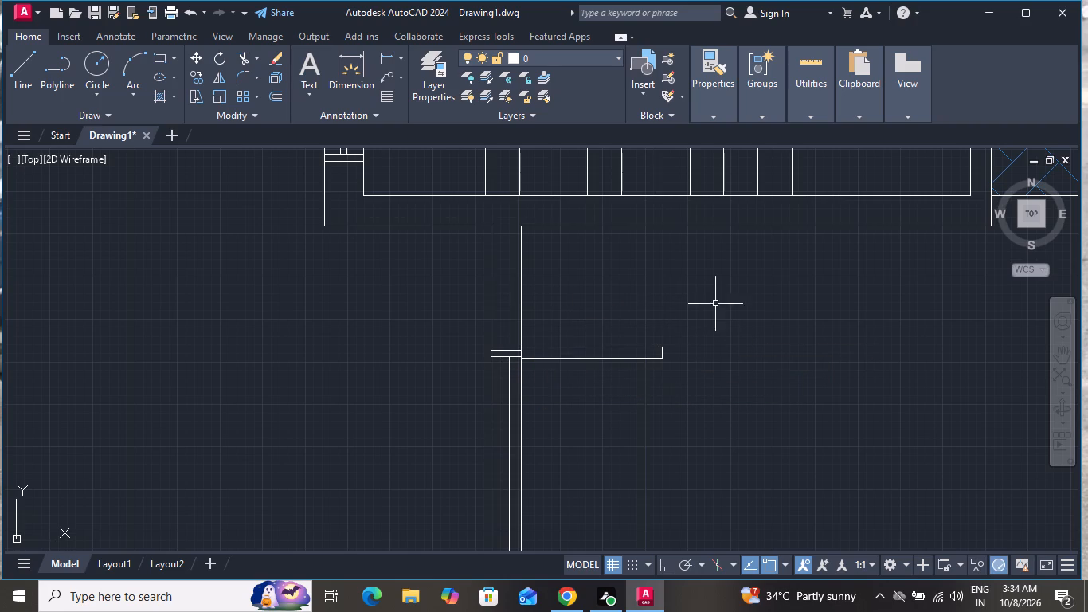
# Draw a narrow rectangle about 4' long at the counter's east end, from the south wall to just past the counter's north edge.
pyautogui.click(166, 60)
pyautogui.scroll(-3, 668, 276)
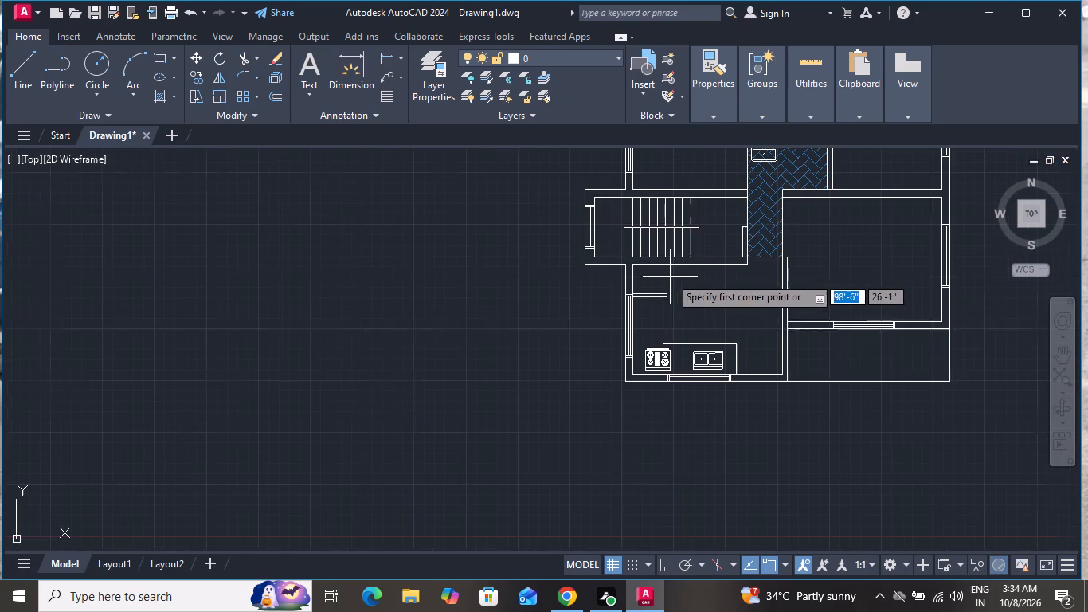
pyautogui.scroll(2, 738, 391)
pyautogui.click(731, 350)
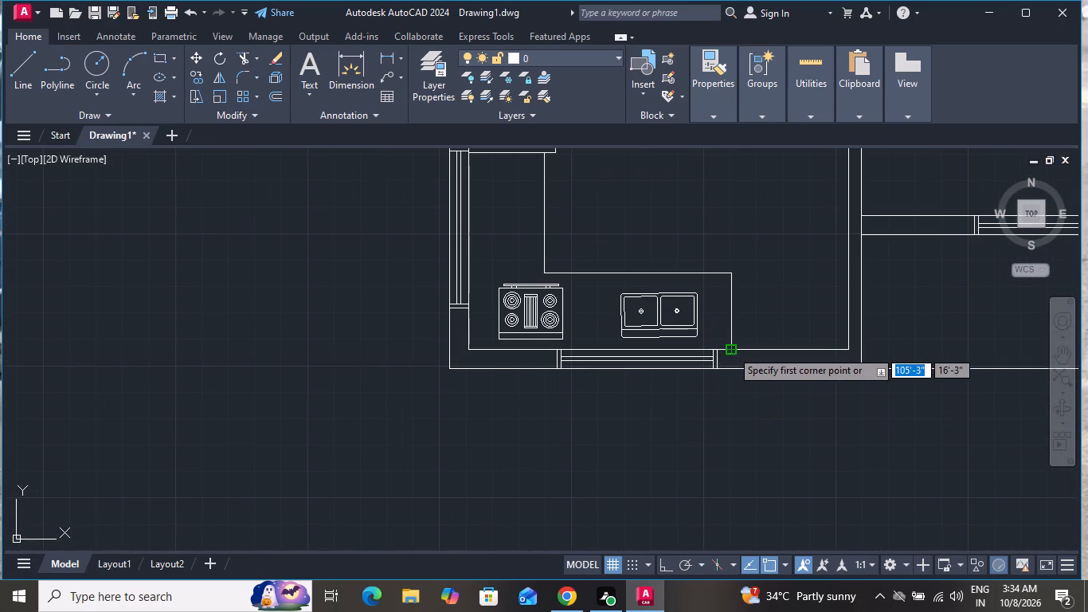
pyautogui.click(744, 248)
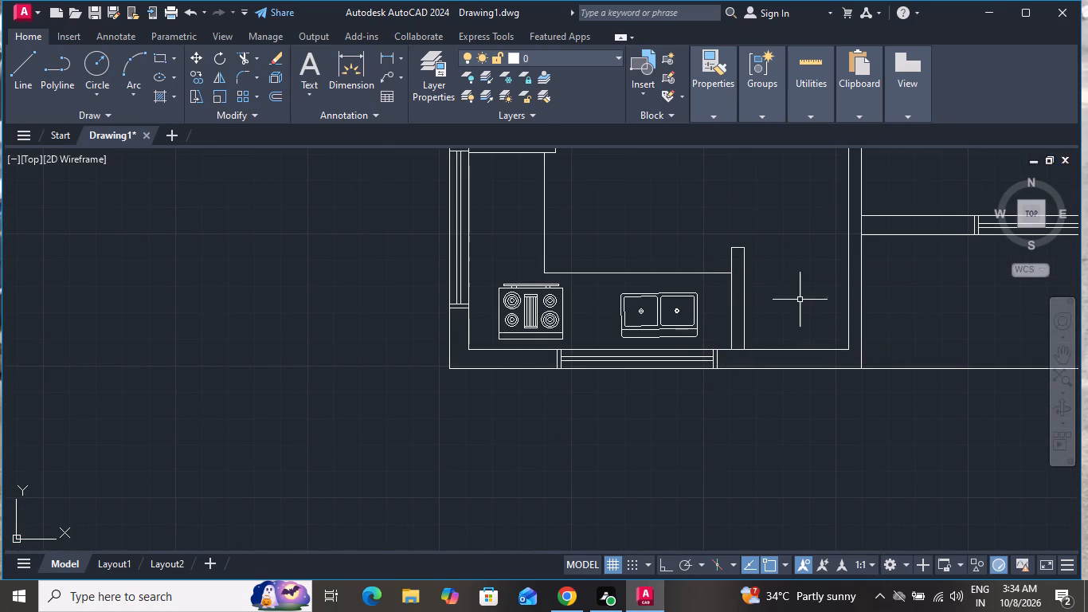
# Draw a rectangle about 8'-10" by 1'-7" along the kitchen's north wall, starting at its inner northwest corner.
pyautogui.scroll(-2, 800, 309)
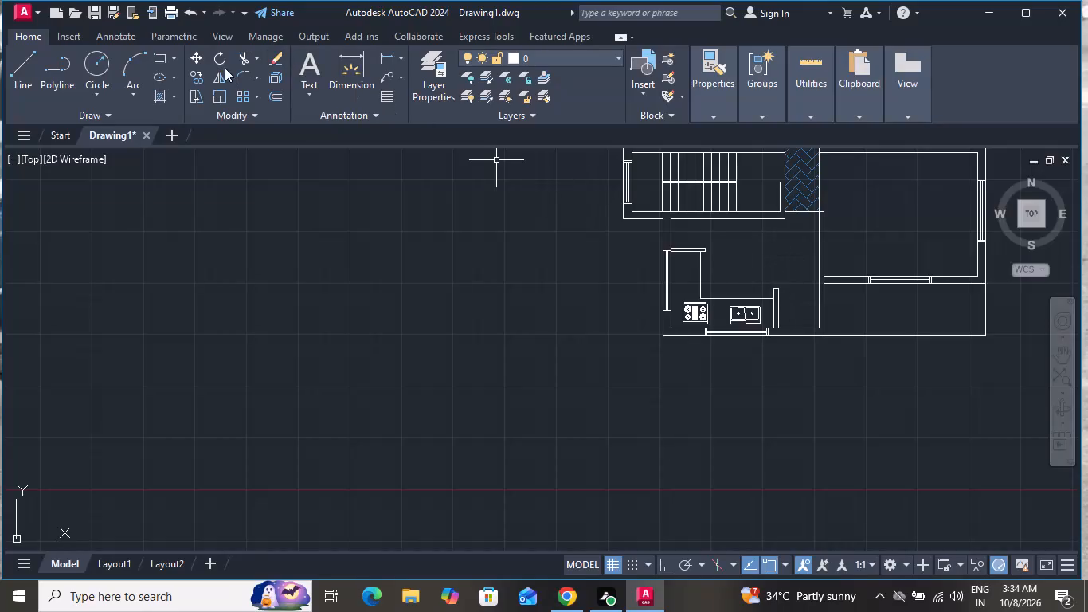
pyautogui.click(159, 52)
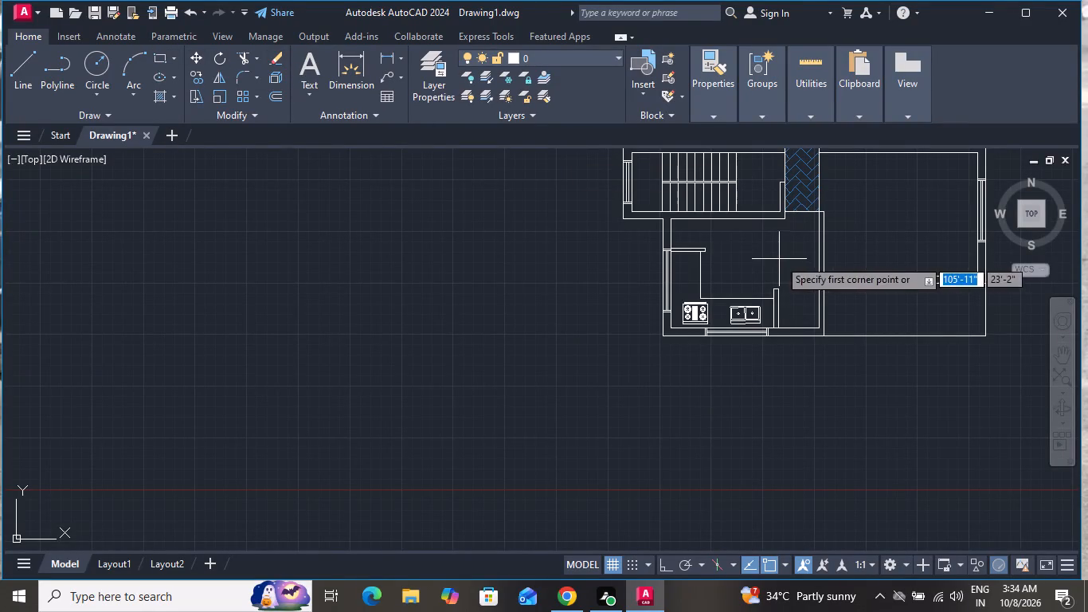
pyautogui.scroll(3, 682, 220)
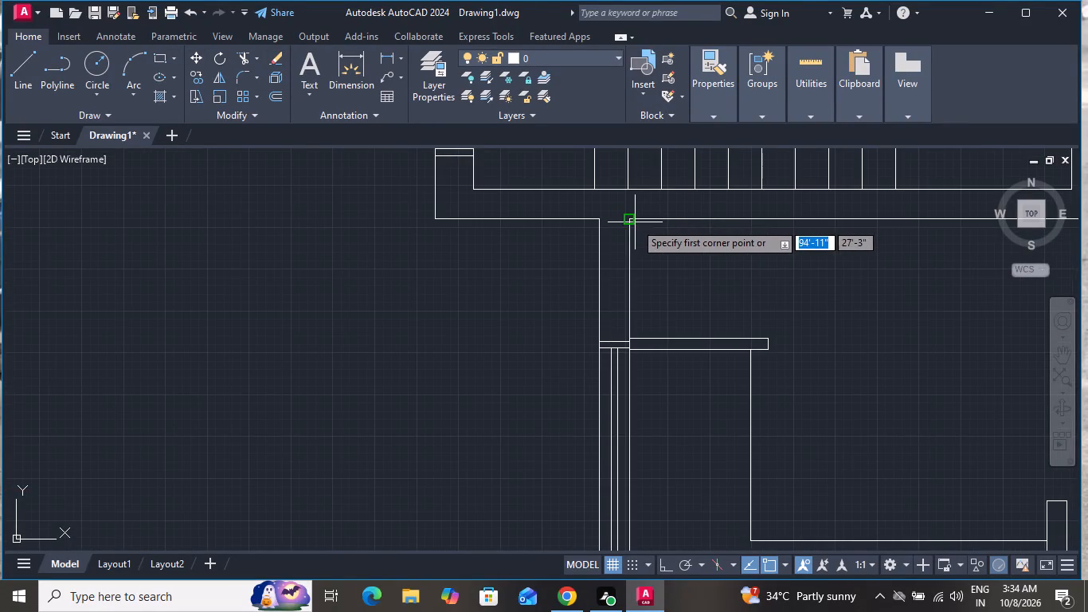
pyautogui.click(633, 218)
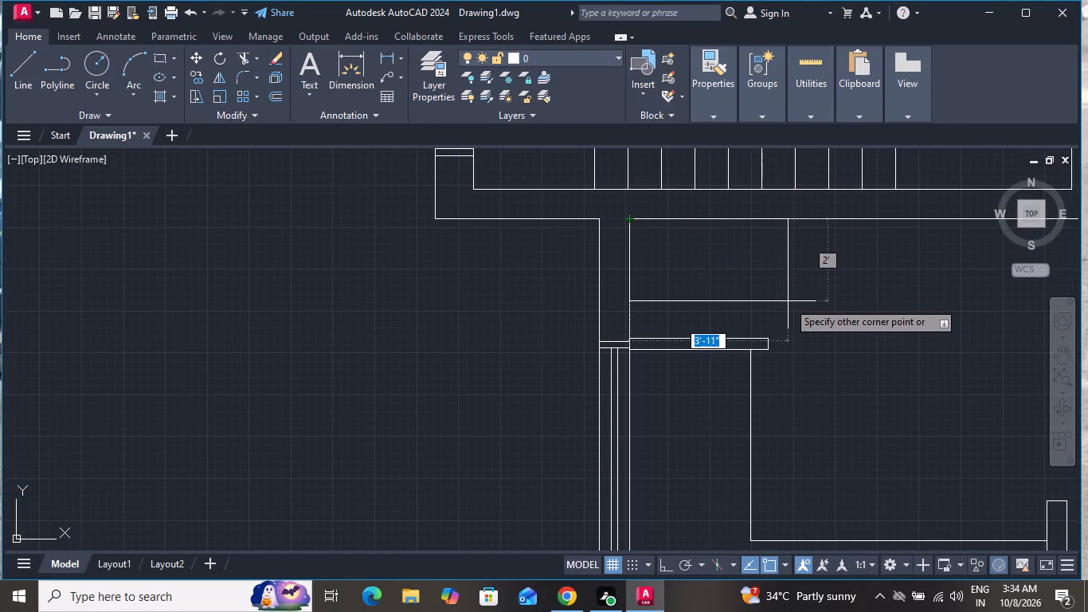
pyautogui.scroll(-2, 751, 311)
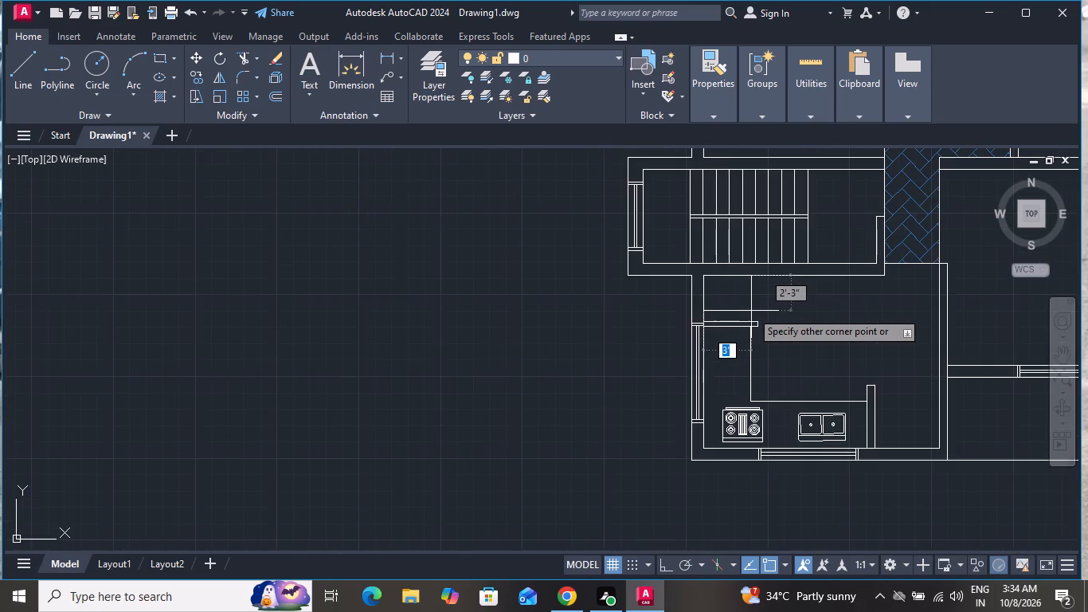
pyautogui.scroll(-1, 751, 311)
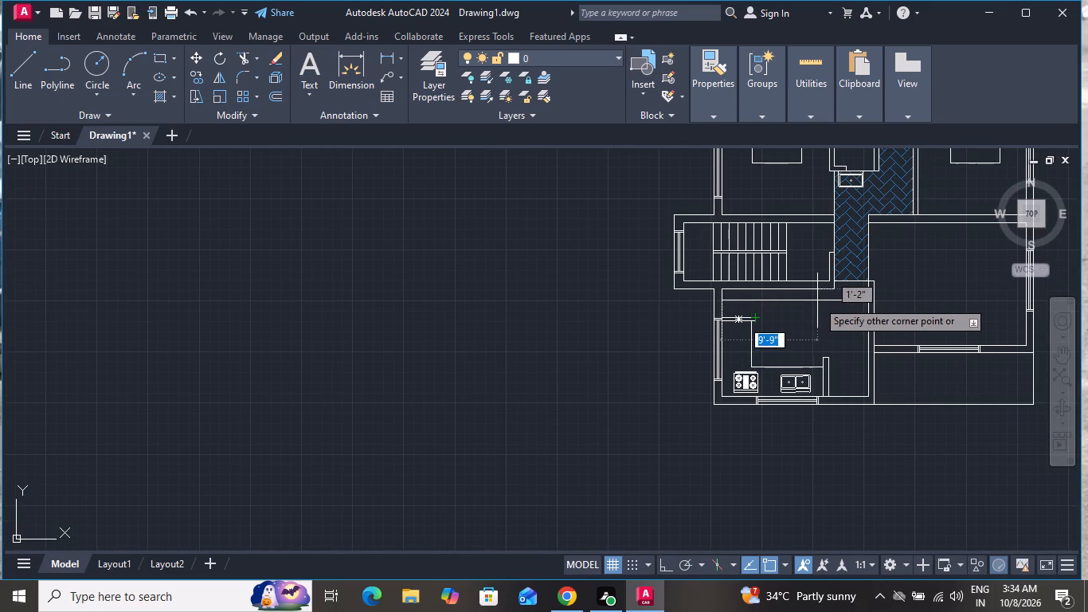
pyautogui.scroll(2, 810, 304)
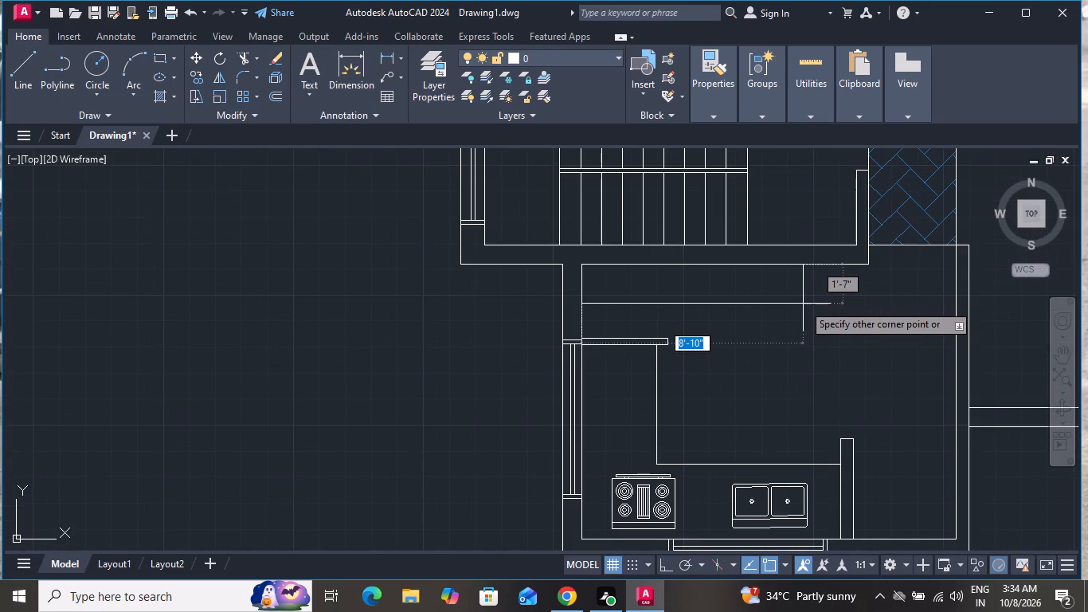
pyautogui.click(803, 304)
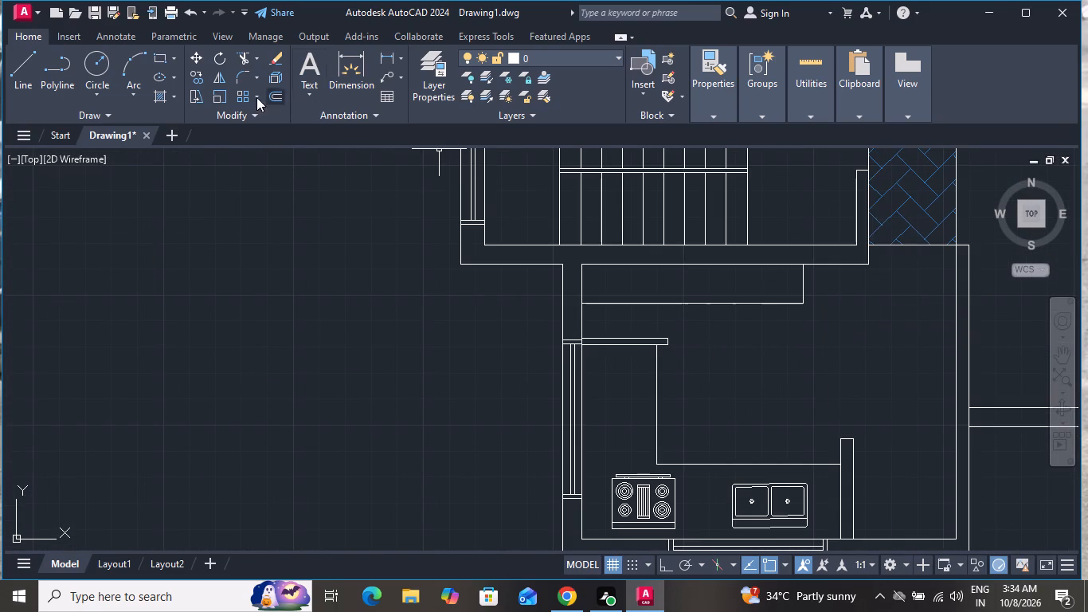
# Hatch the rectangle along the kitchen's north wall with the ANSI37 pattern at scale 20.
pyautogui.click(151, 91)
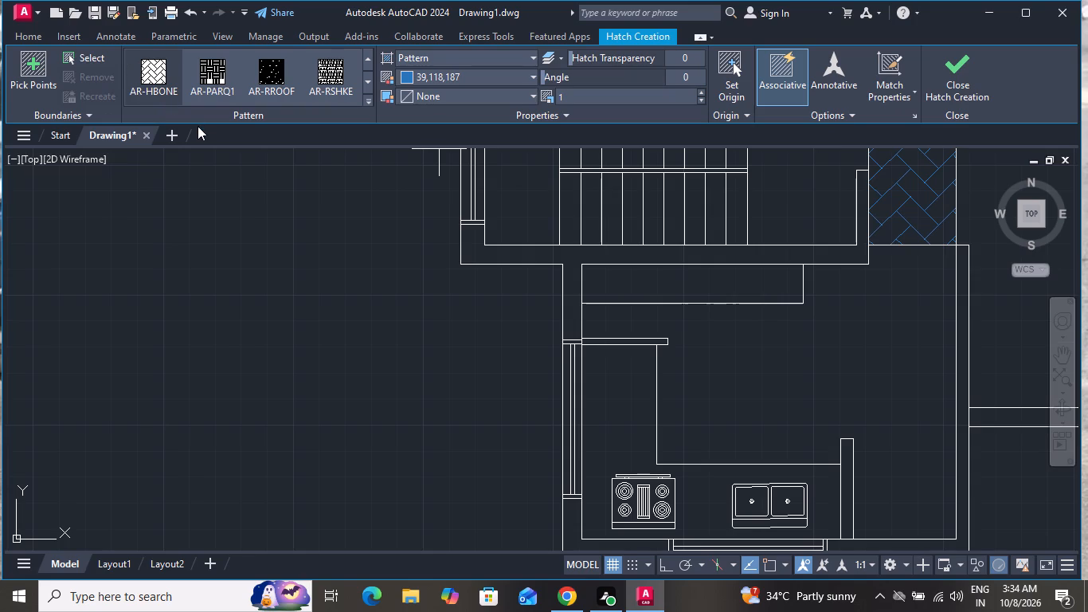
pyautogui.scroll(-2, 222, 100)
pyautogui.scroll(3, 224, 99)
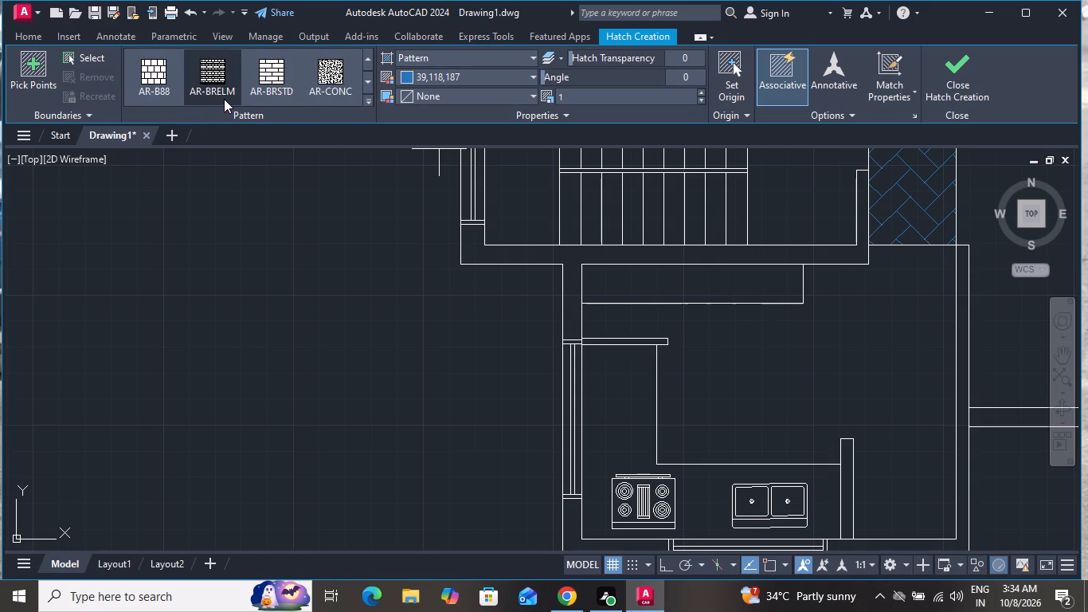
pyautogui.scroll(4, 224, 99)
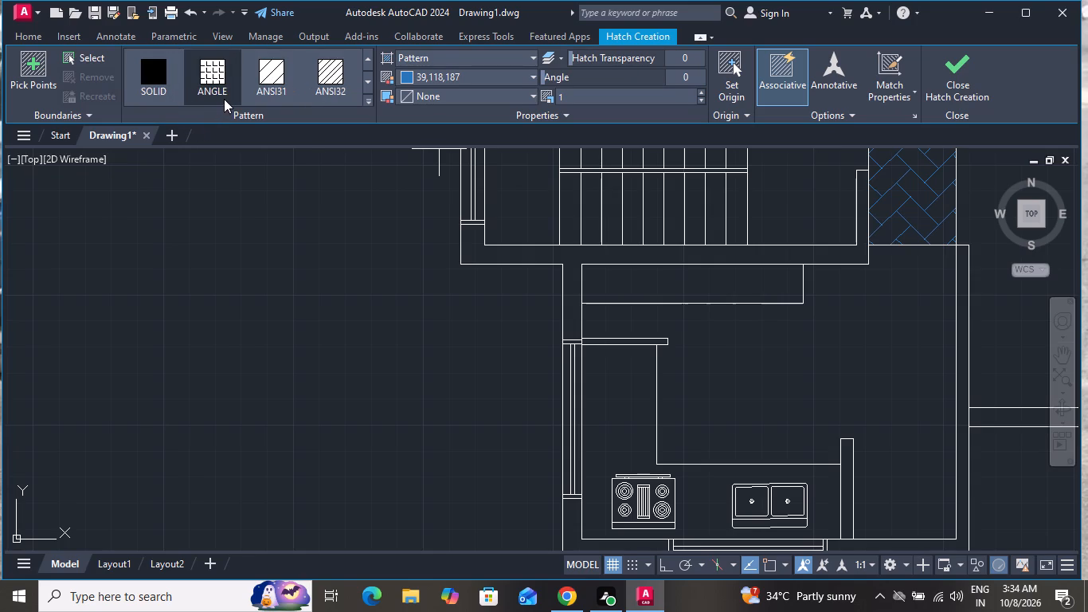
pyautogui.scroll(-2, 224, 99)
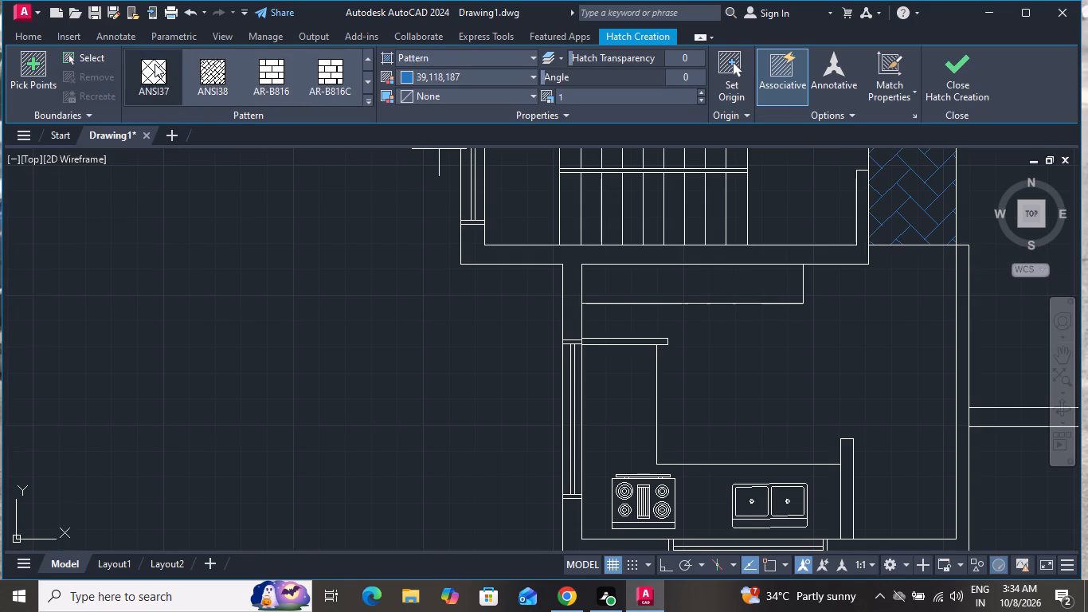
pyautogui.click(155, 64)
pyautogui.click(648, 293)
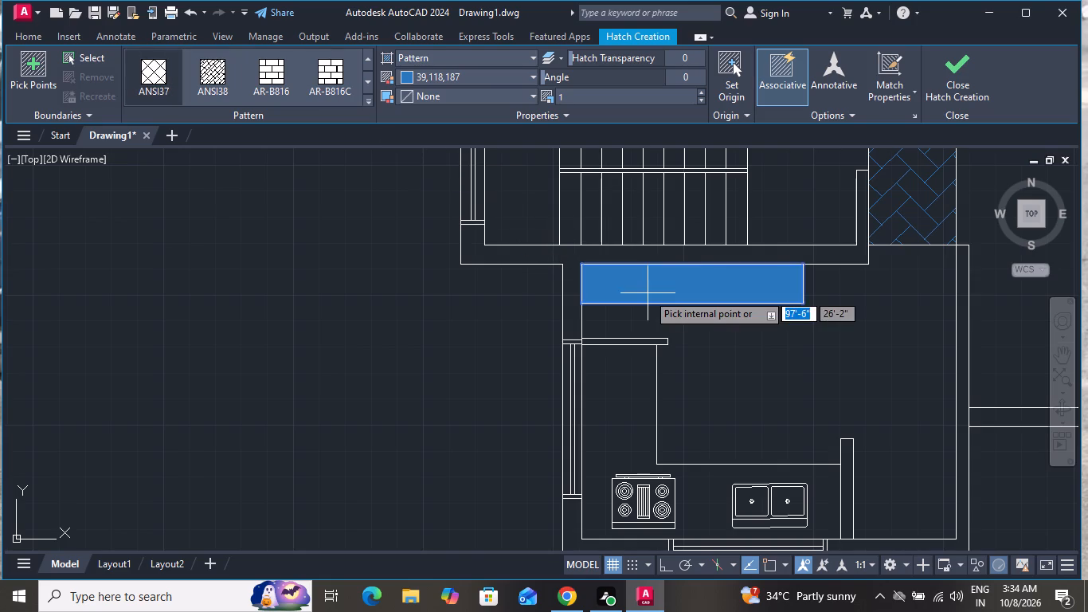
pyautogui.click(703, 95)
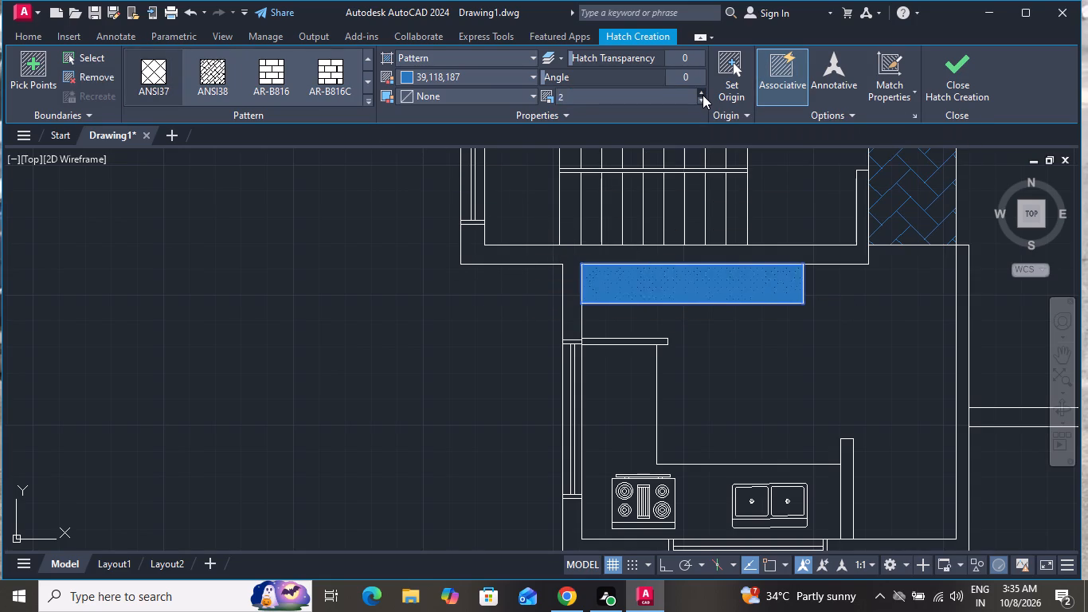
pyautogui.click(703, 95)
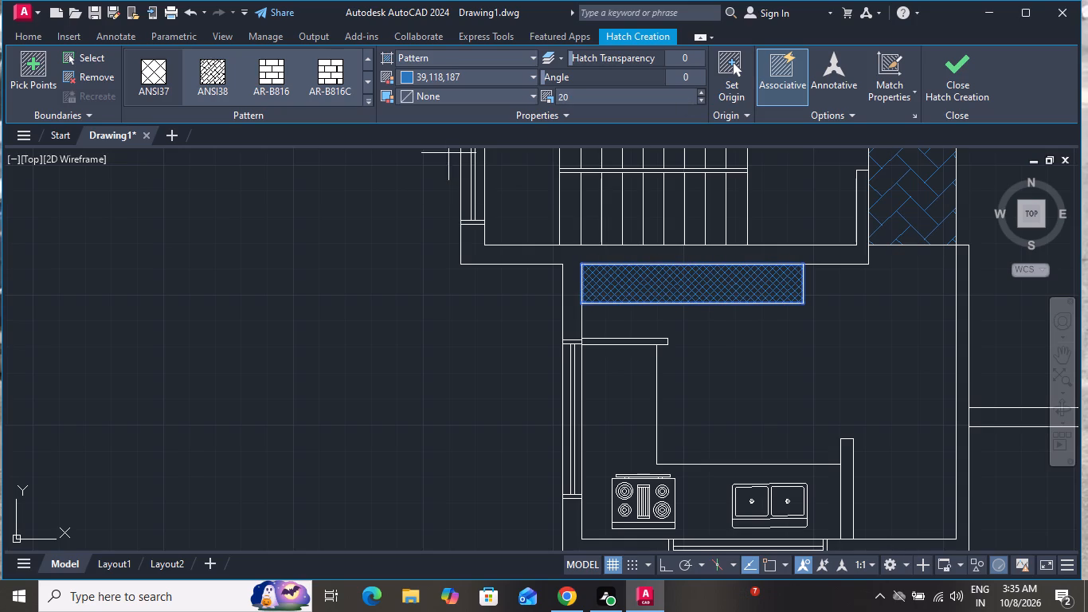
pyautogui.press('Escape')
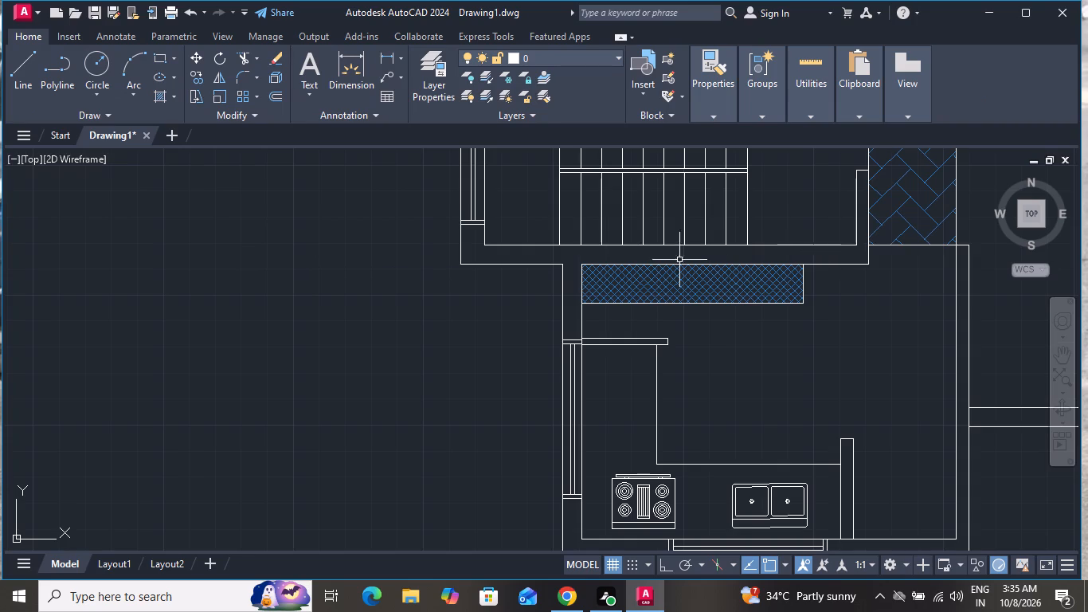
# Rotate the six-seat dining table outside the plan 90° counterclockwise so its long side runs north-south.
pyautogui.scroll(-2, 670, 264)
pyautogui.scroll(1, 666, 266)
pyautogui.scroll(-1, 665, 267)
pyautogui.scroll(-3, 521, 317)
pyautogui.scroll(2, 282, 299)
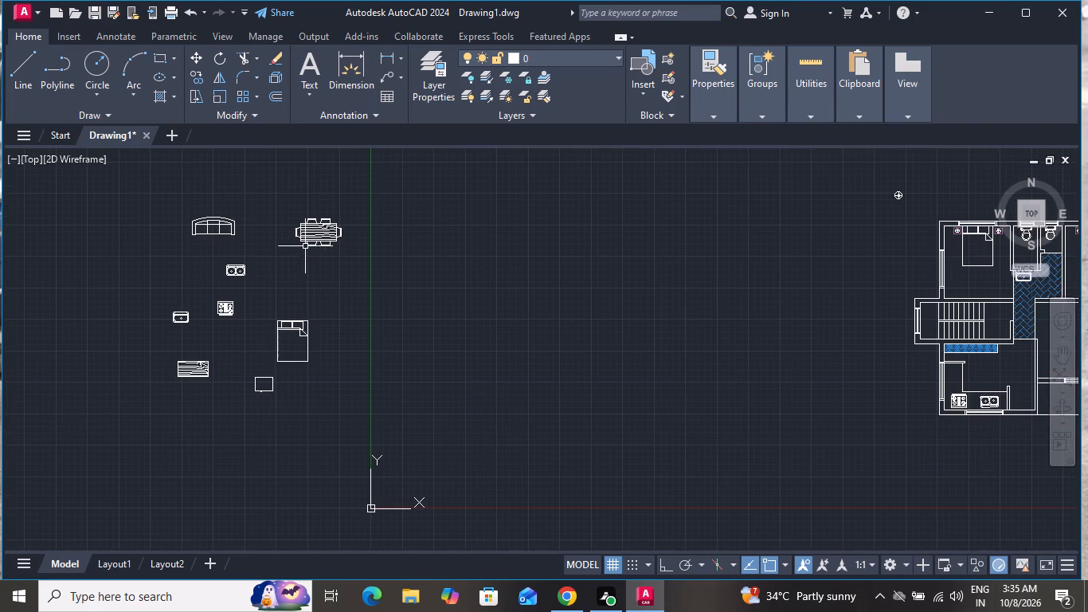
pyautogui.click(335, 198)
pyautogui.click(310, 278)
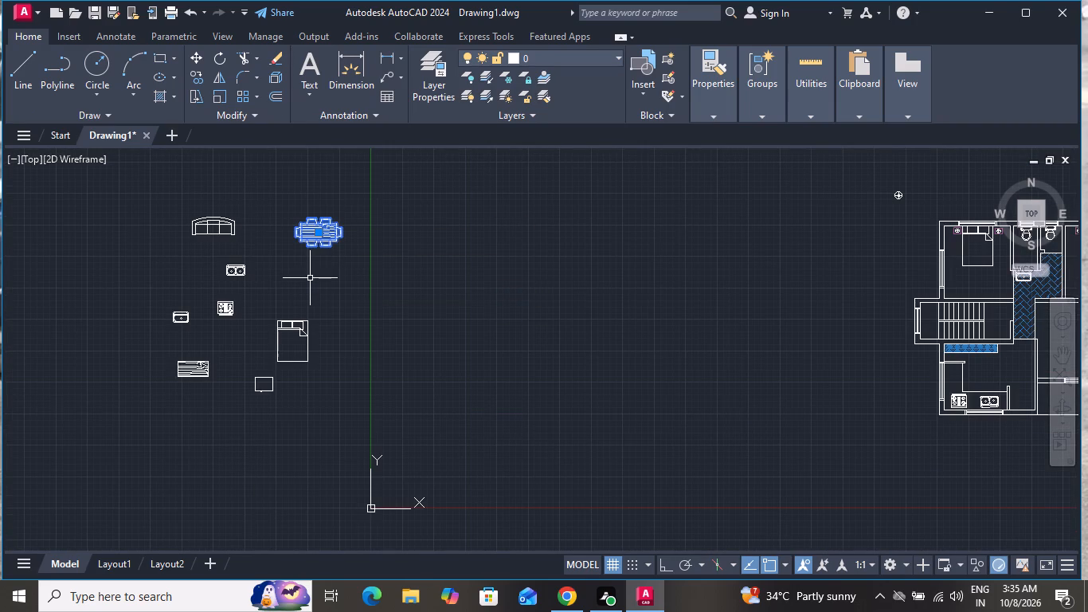
pyautogui.click(209, 49)
pyautogui.click(214, 52)
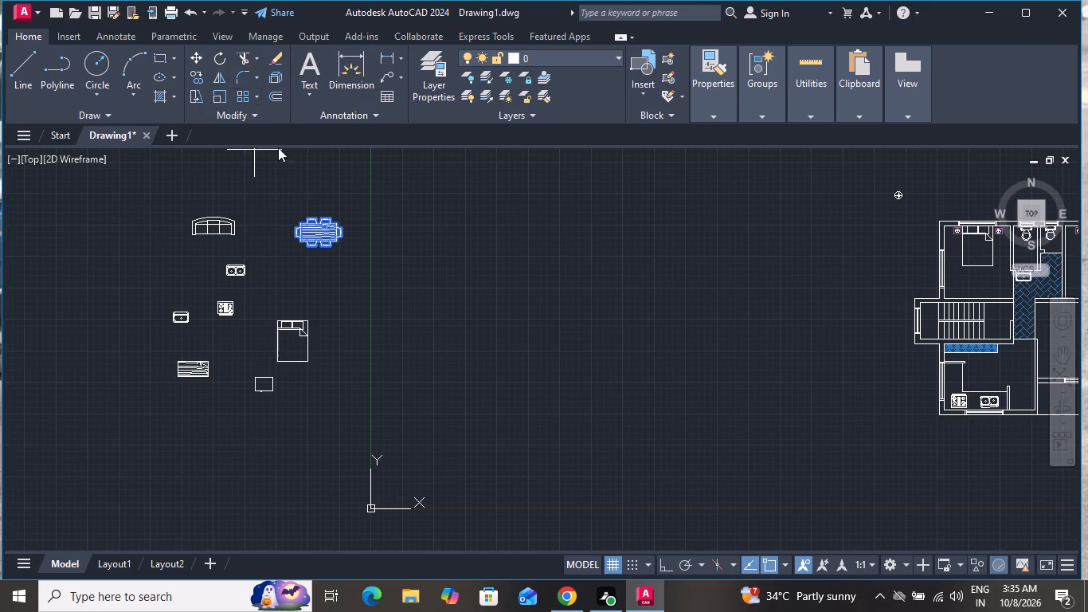
pyautogui.moveTo(298, 222); pyautogui.dragTo(299, 215)
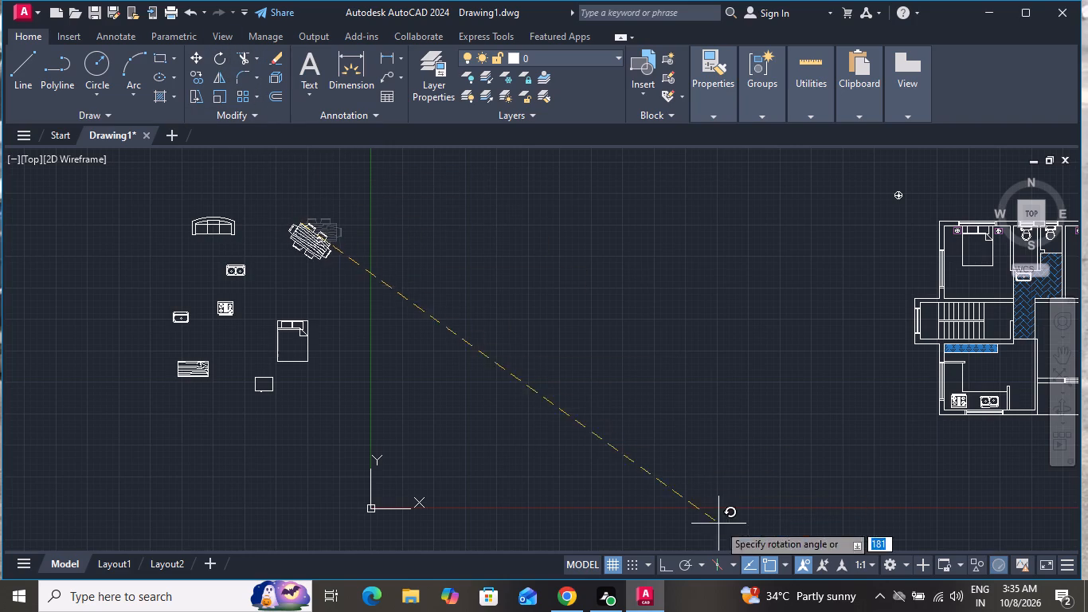
pyautogui.click(667, 564)
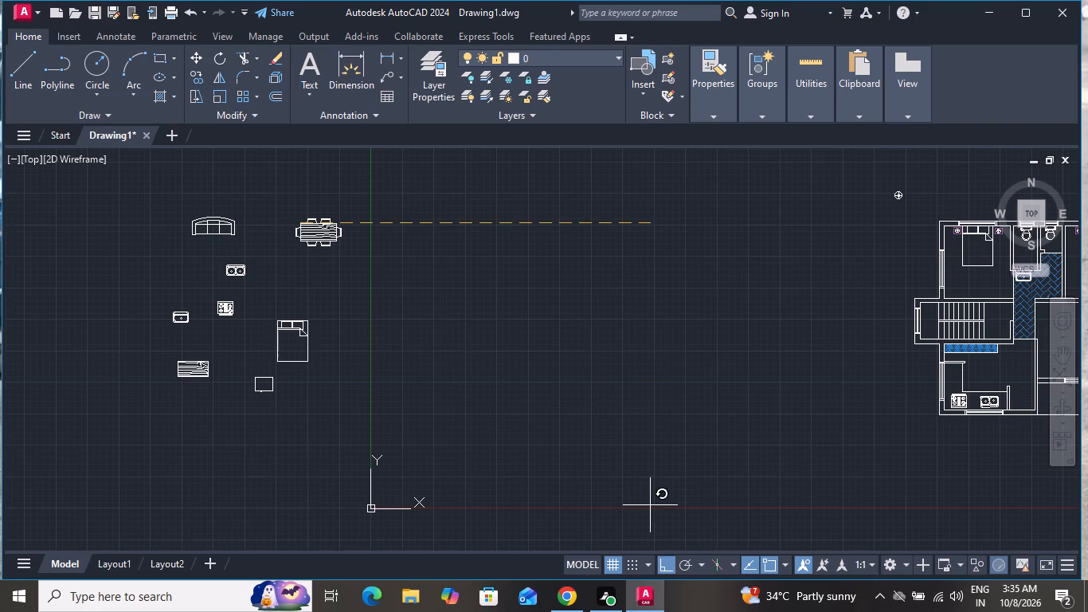
pyautogui.click(319, 165)
# Move the rotated dining table into the kitchen, near its east wall and north of the counter's end rectangle.
pyautogui.moveTo(323, 176); pyautogui.dragTo(321, 184)
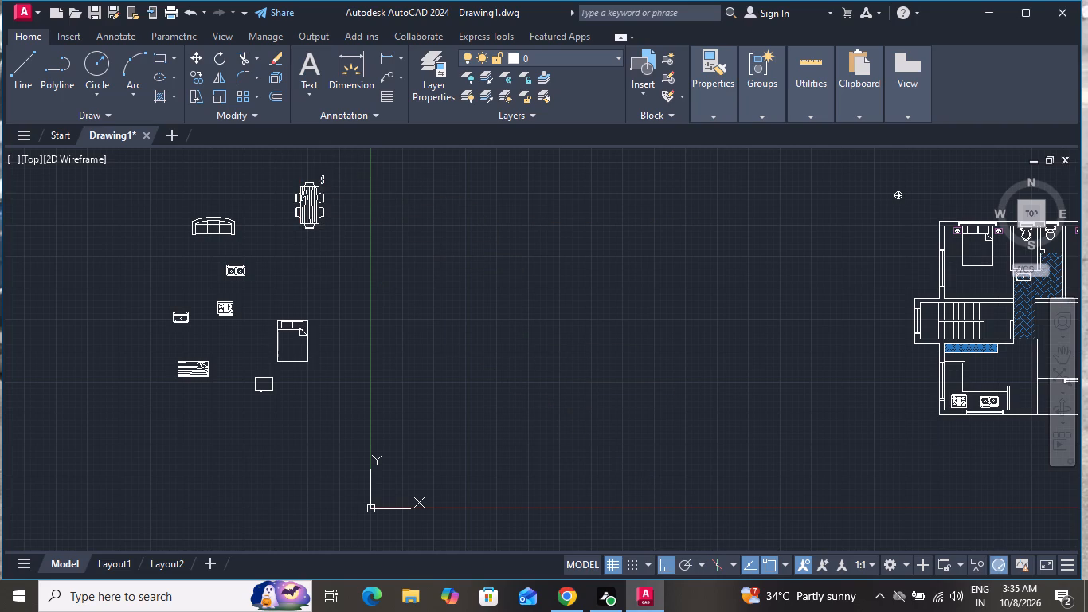
pyautogui.click(292, 234)
pyautogui.click(666, 563)
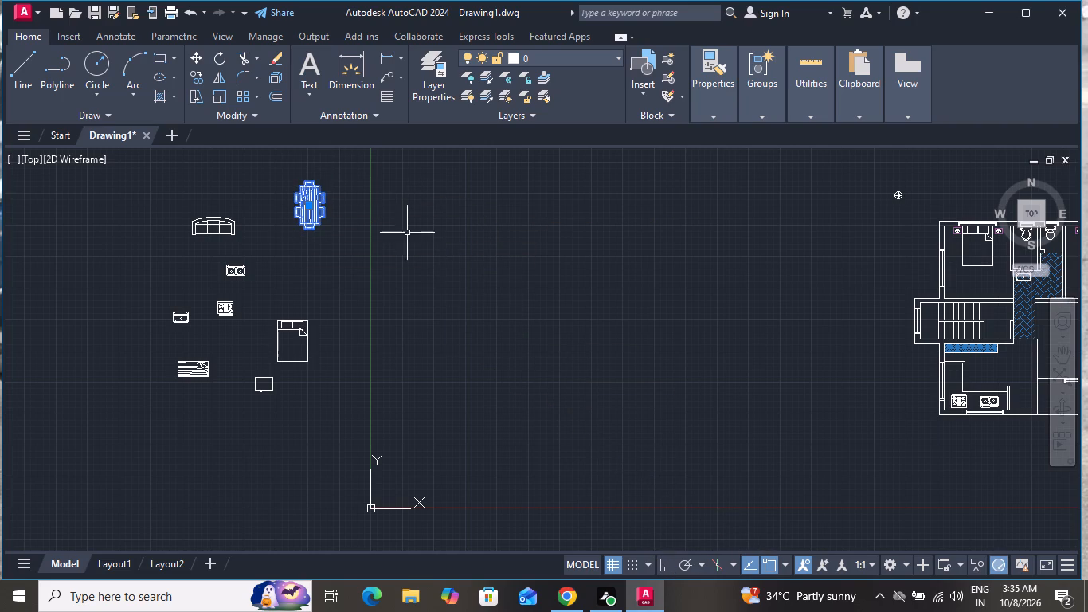
pyautogui.click(184, 50)
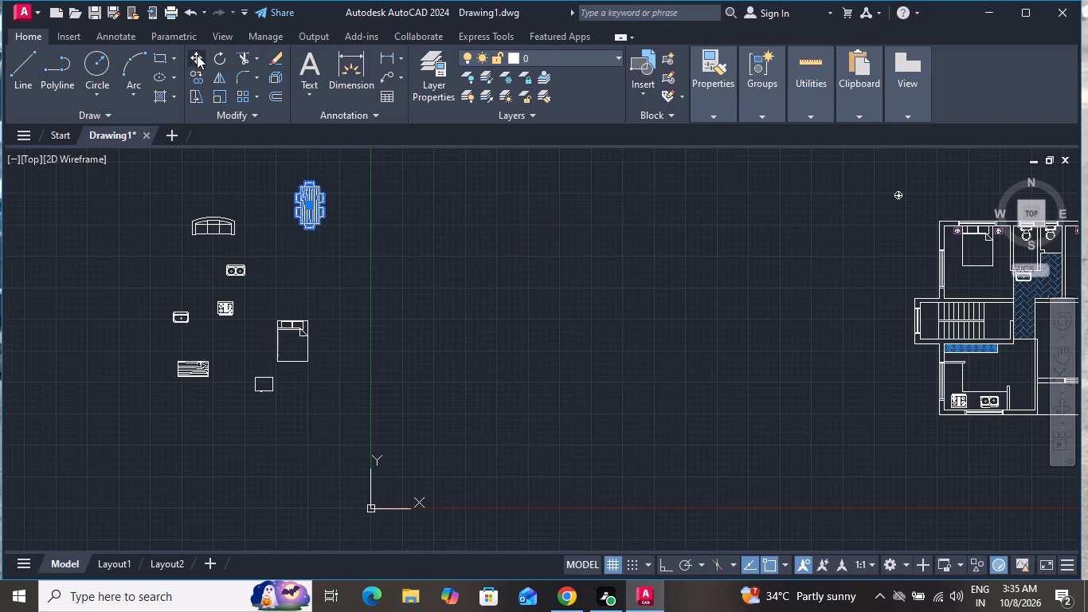
pyautogui.click(197, 55)
pyautogui.click(310, 210)
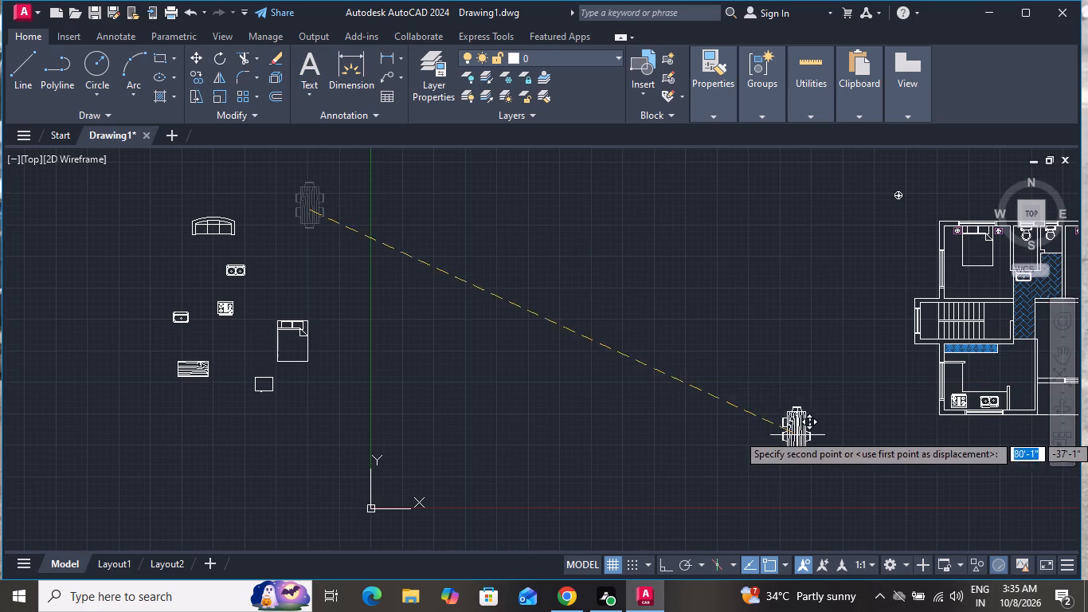
pyautogui.scroll(-2, 824, 423)
pyautogui.scroll(3, 937, 437)
pyautogui.scroll(2, 814, 326)
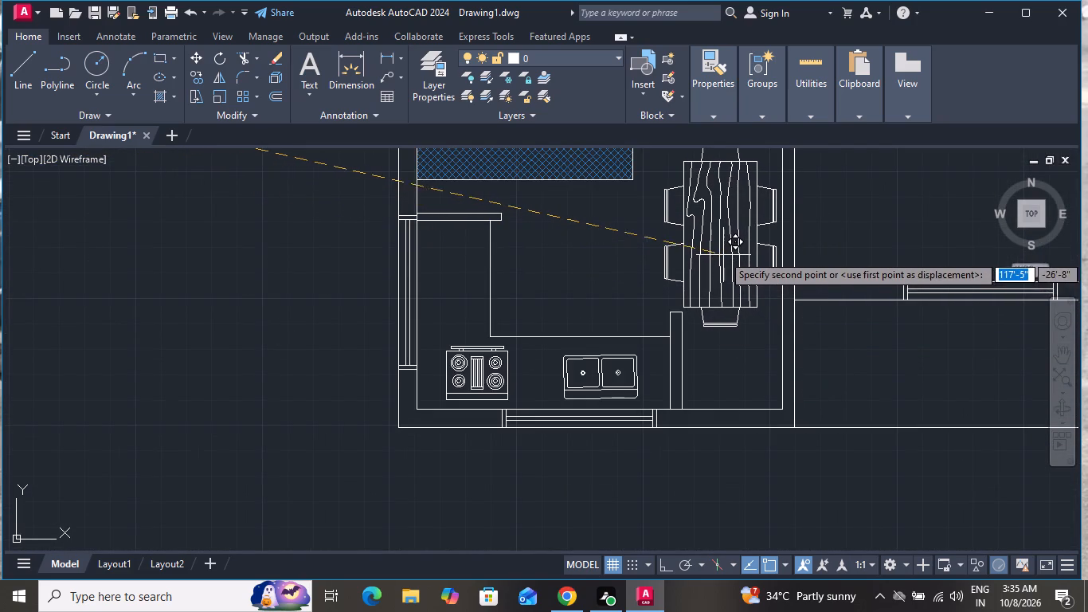
pyautogui.click(721, 252)
# Scale the dining table down to about half its size, using a base point near its centre.
pyautogui.click(731, 256)
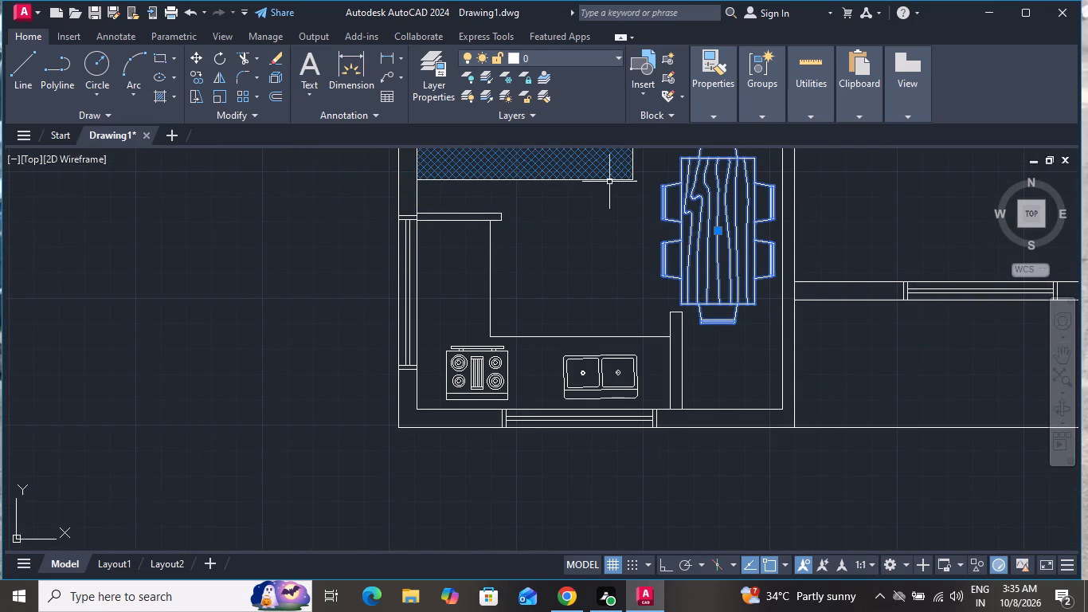
pyautogui.click(217, 91)
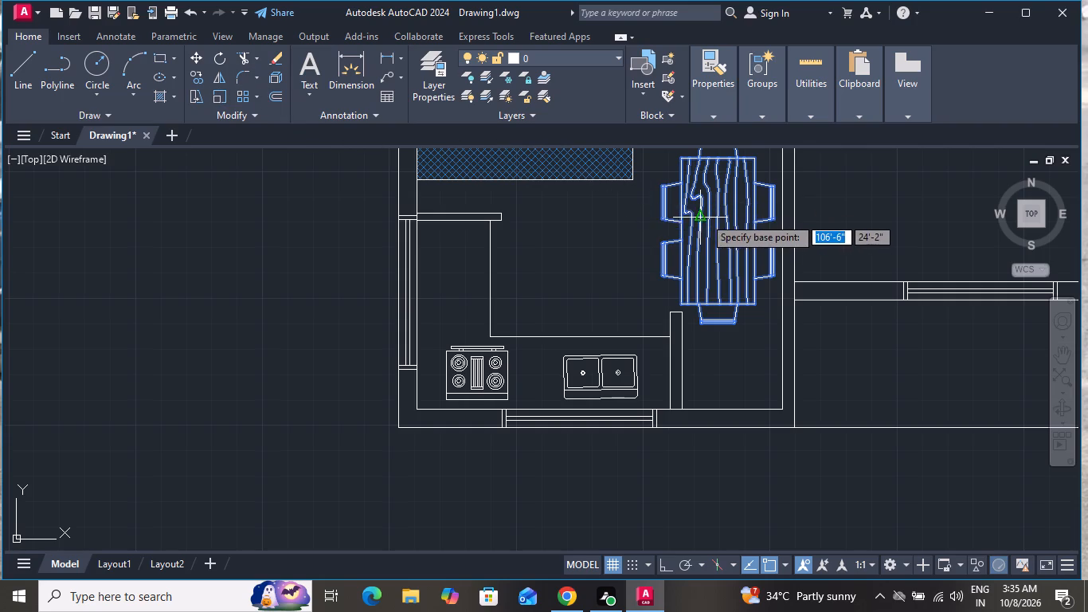
pyautogui.click(718, 218)
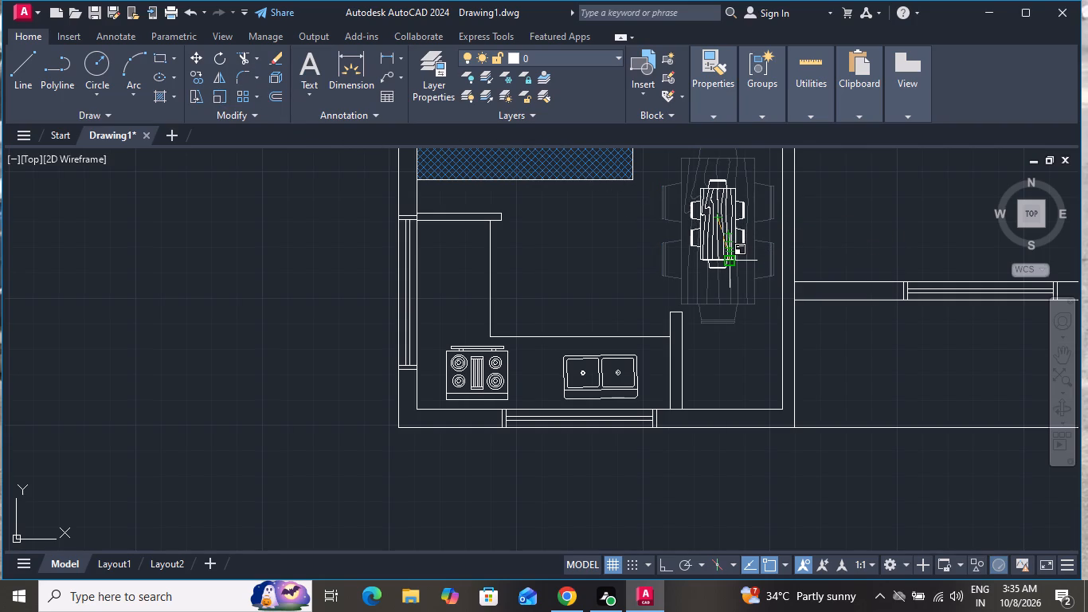
pyautogui.click(734, 265)
# Move the reduced dining table about 1' south within the kitchen.
pyautogui.scroll(-1, 754, 358)
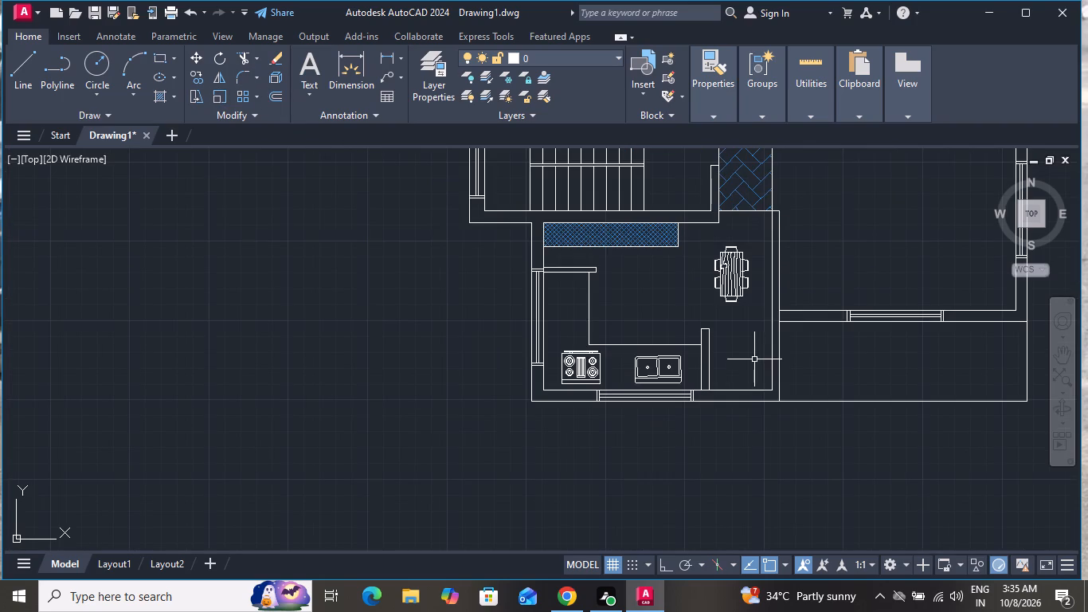
pyautogui.click(741, 270)
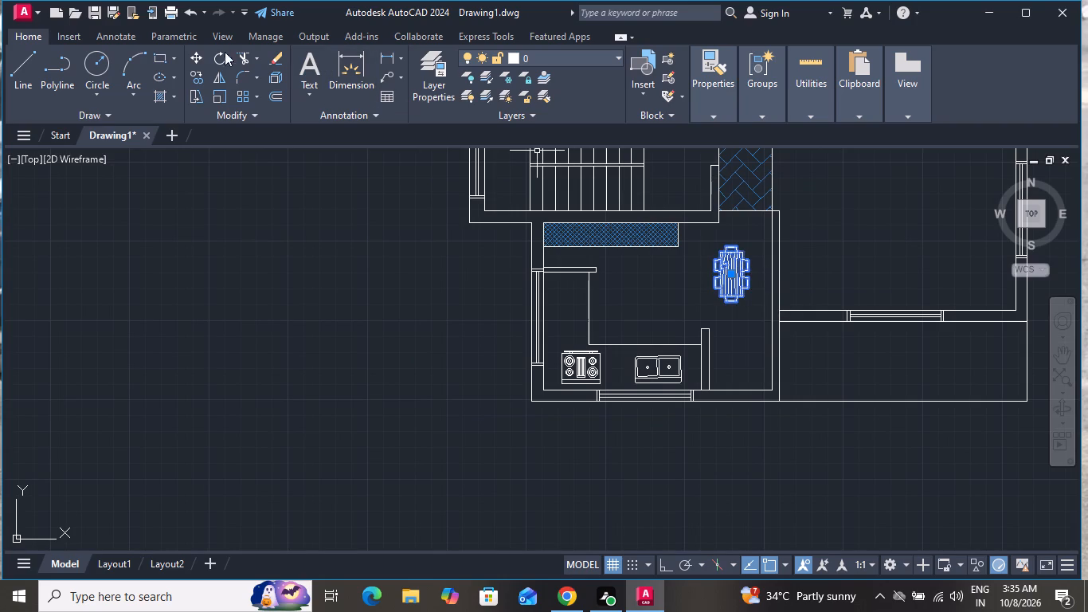
pyautogui.click(198, 56)
pyautogui.click(729, 304)
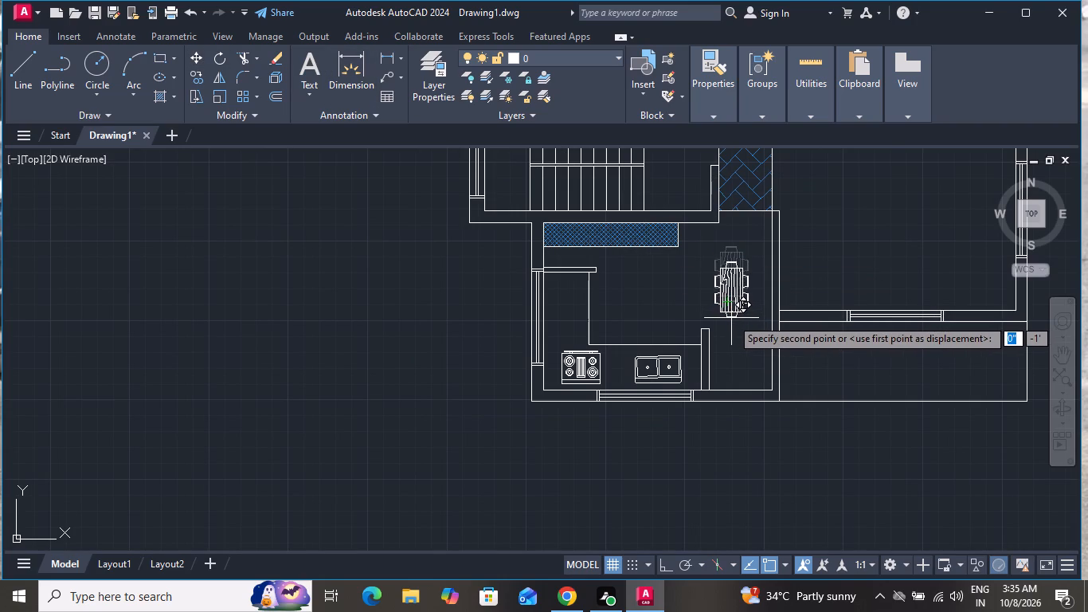
pyautogui.click(731, 318)
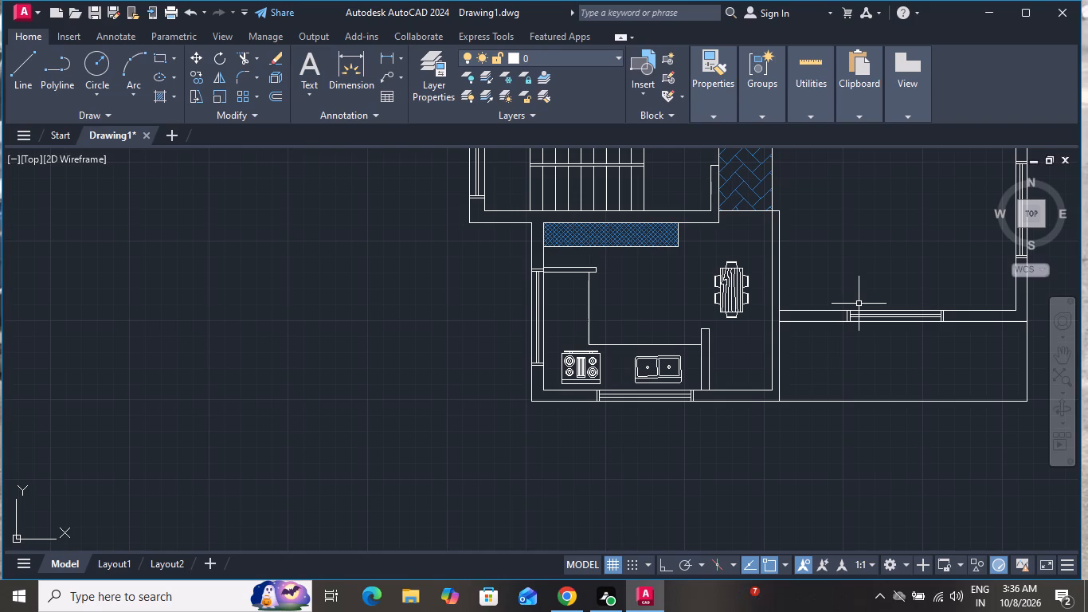
# Delete the long stray vertical lines extending north from the northeast bedroom's window.
pyautogui.scroll(-1, 589, 437)
pyautogui.scroll(-1, 479, 484)
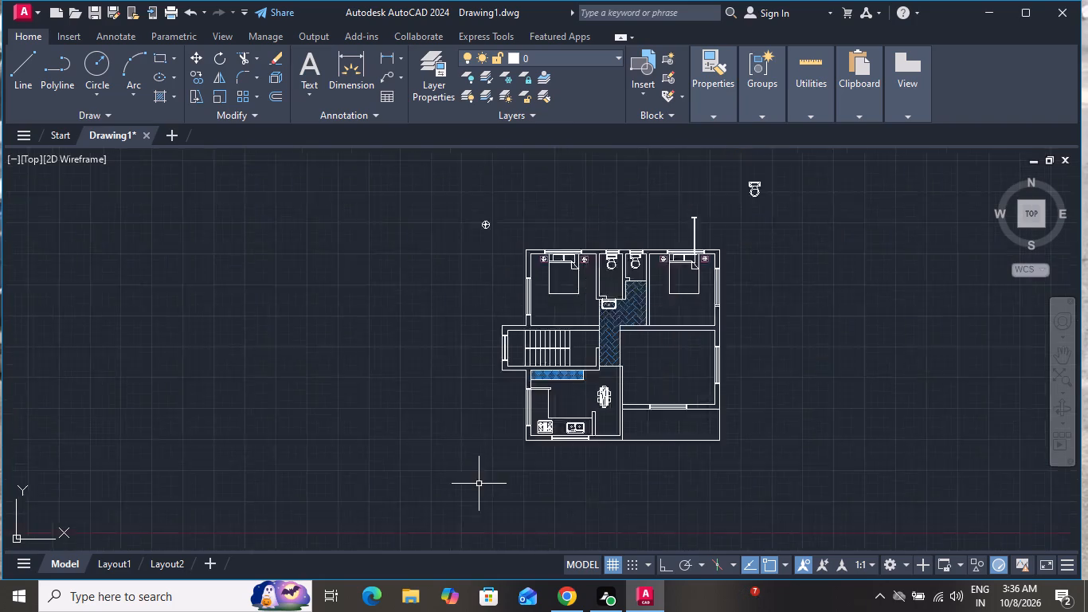
pyautogui.scroll(-1, 479, 484)
pyautogui.scroll(3, 637, 318)
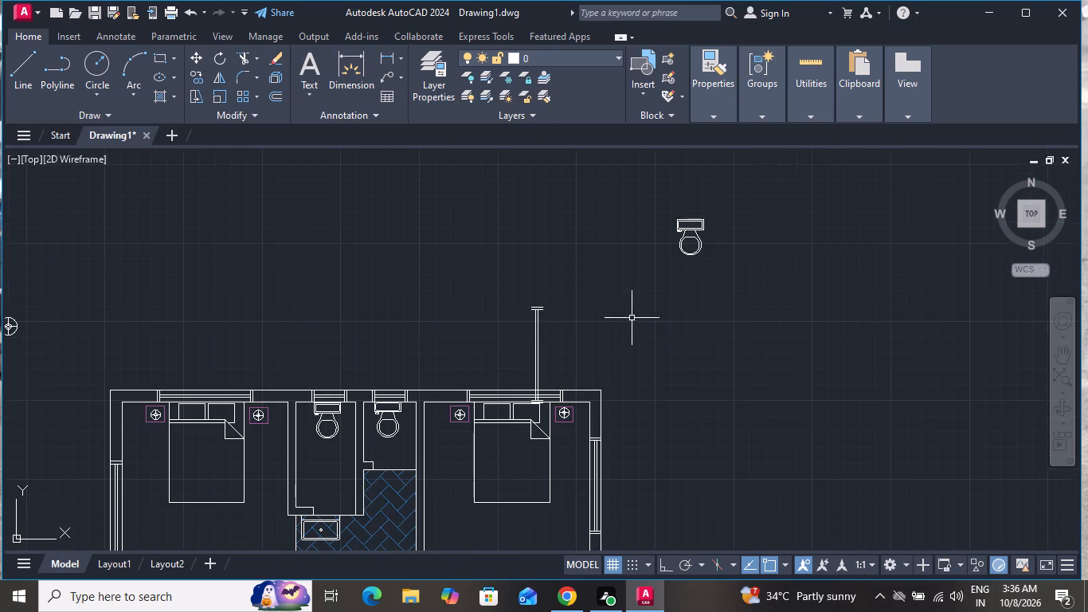
pyautogui.click(566, 316)
pyautogui.click(450, 347)
pyautogui.press('Delete')
# Delete the short stray horizontal lines along the inner edge of the northeast bedroom's north window.
pyautogui.scroll(2, 572, 390)
pyautogui.scroll(3, 495, 400)
pyautogui.click(495, 405)
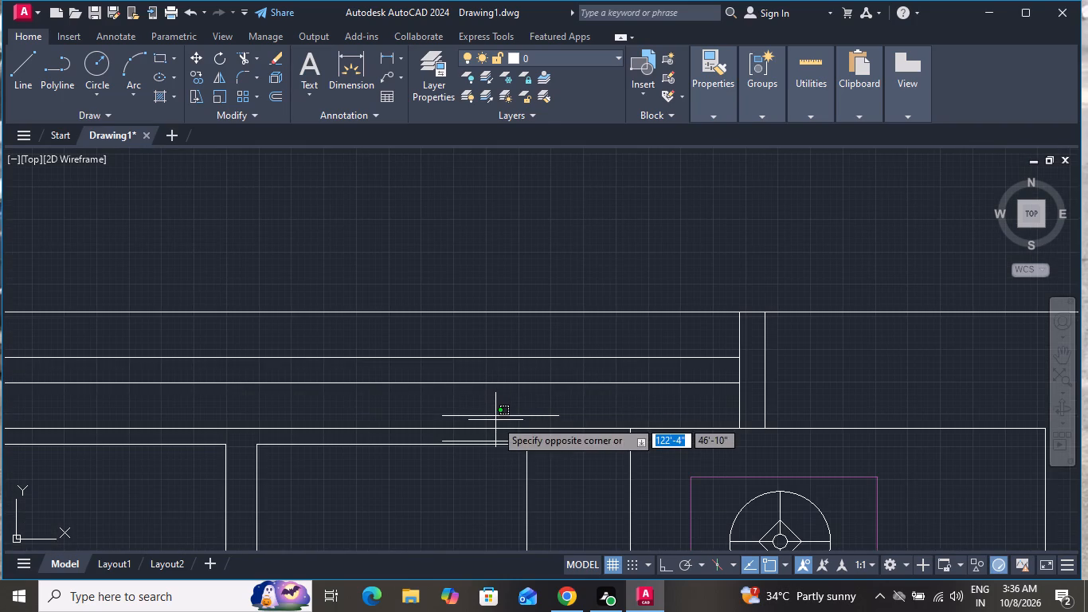
pyautogui.click(495, 420)
pyautogui.press('Delete')
pyautogui.click(521, 441)
pyautogui.press('Delete')
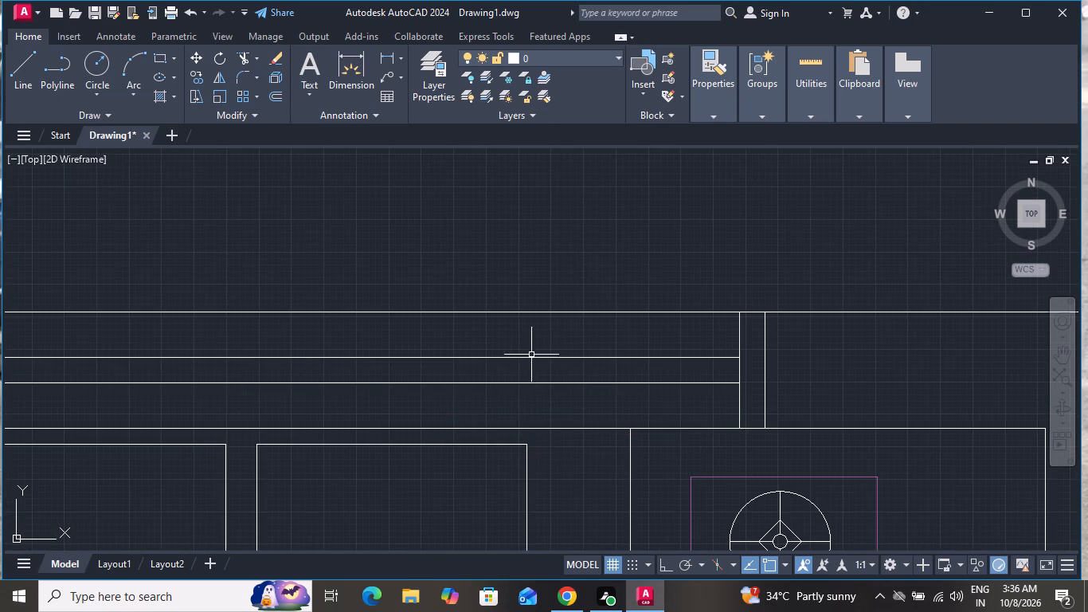
# Delete the remaining pair of short stray lines outside the plan, north of the northeast bedroom.
pyautogui.scroll(-3, 546, 377)
pyautogui.moveTo(604, 133); pyautogui.dragTo(592, 151)
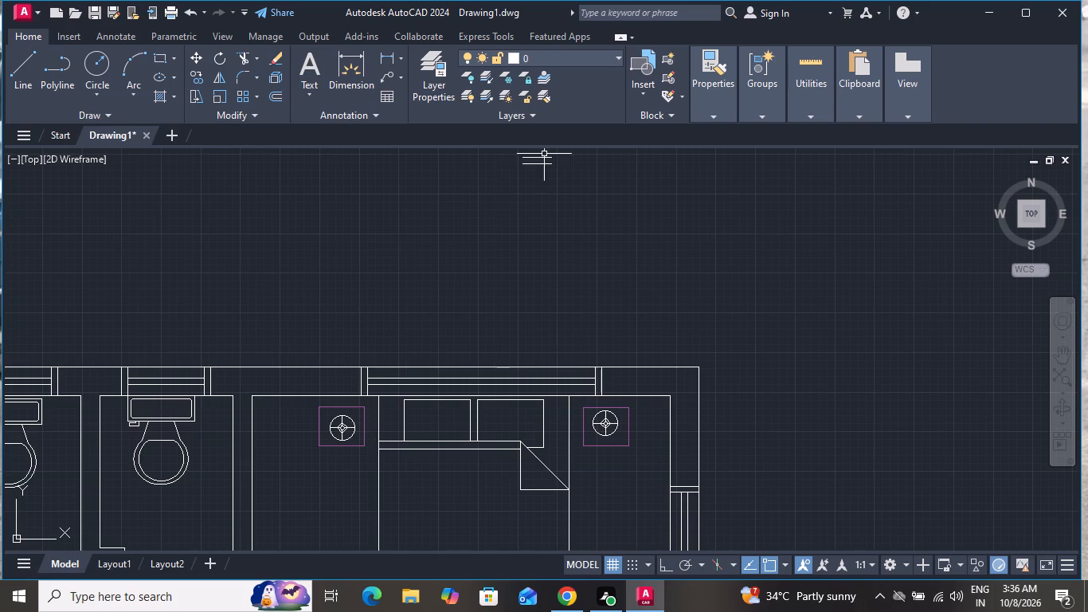
pyautogui.click(548, 153)
pyautogui.click(518, 196)
pyautogui.press('Delete')
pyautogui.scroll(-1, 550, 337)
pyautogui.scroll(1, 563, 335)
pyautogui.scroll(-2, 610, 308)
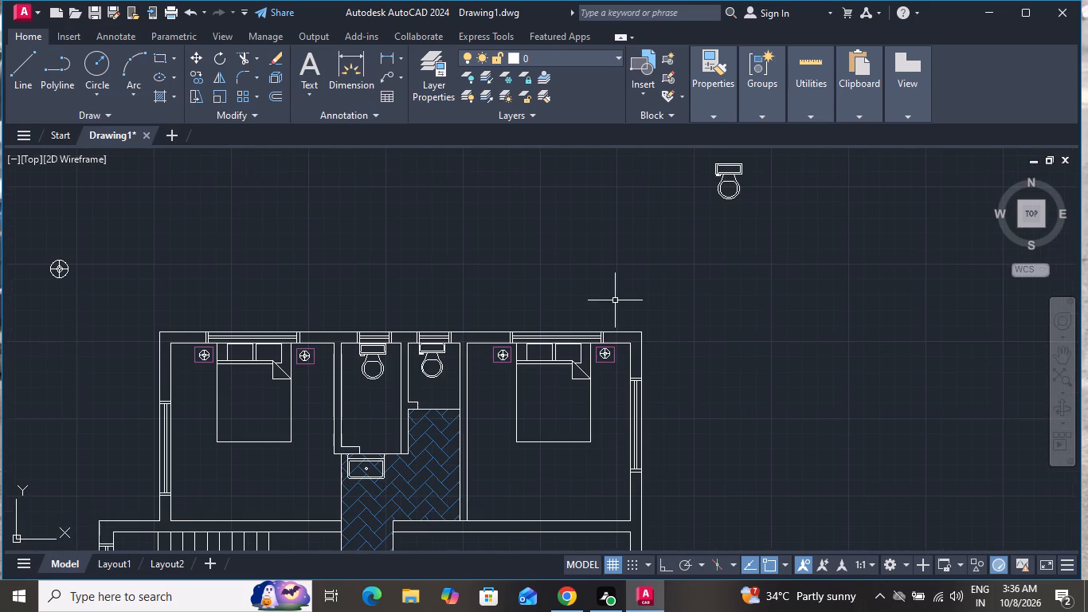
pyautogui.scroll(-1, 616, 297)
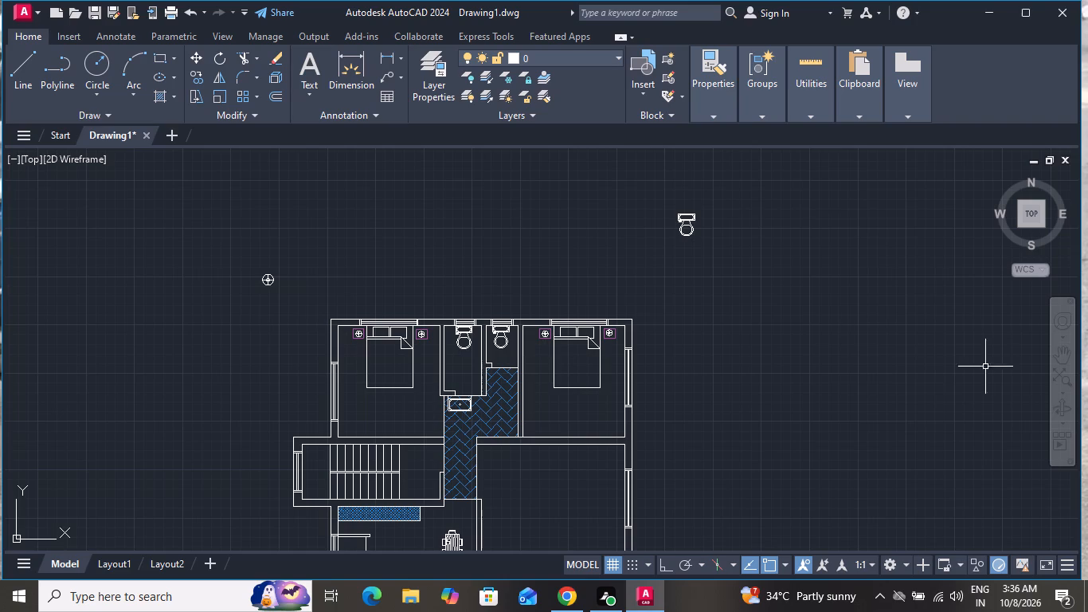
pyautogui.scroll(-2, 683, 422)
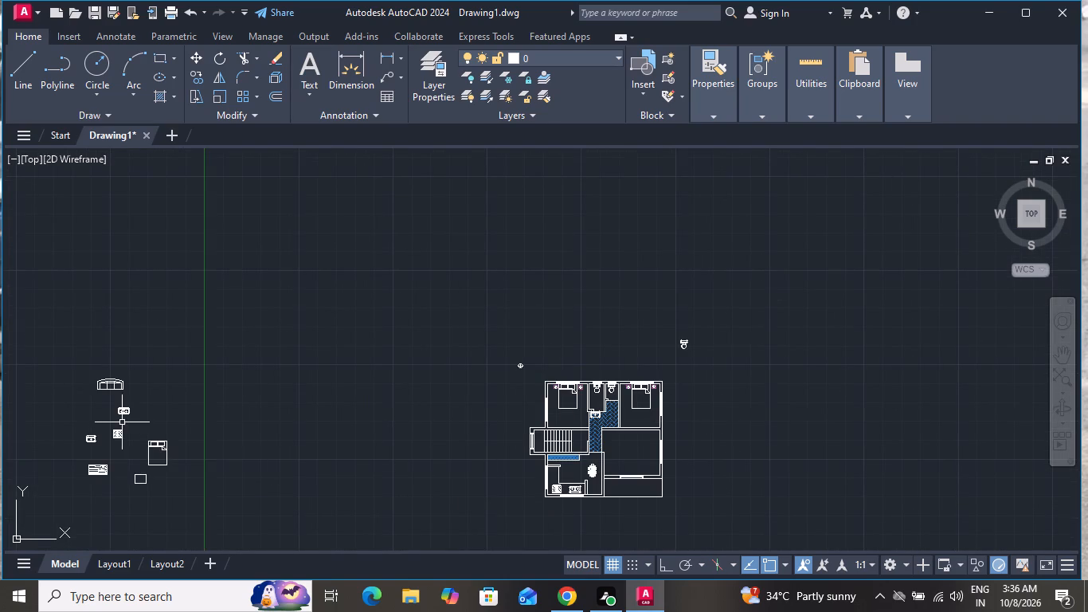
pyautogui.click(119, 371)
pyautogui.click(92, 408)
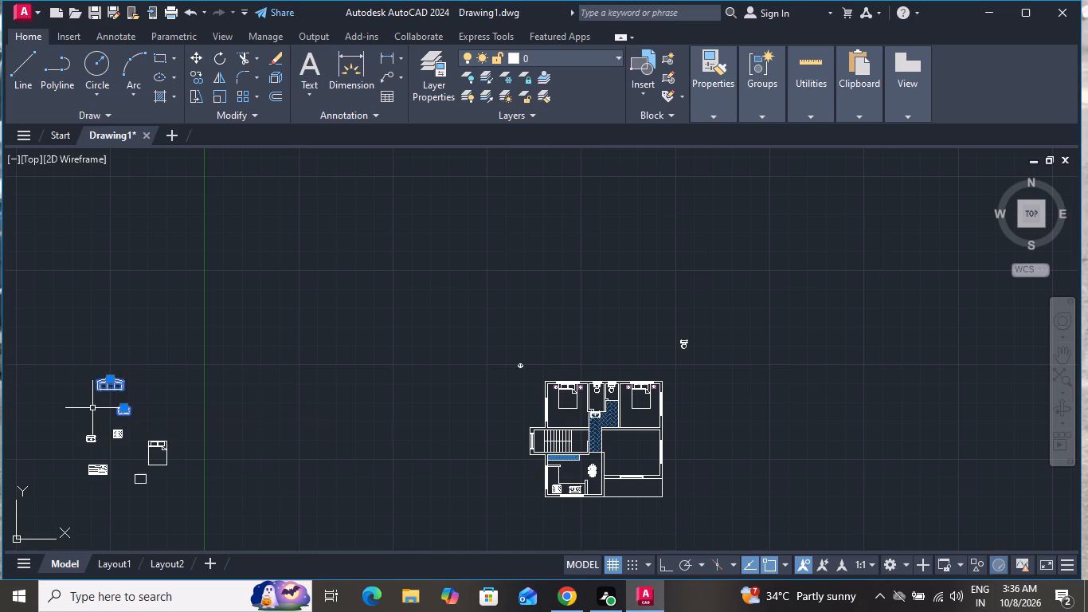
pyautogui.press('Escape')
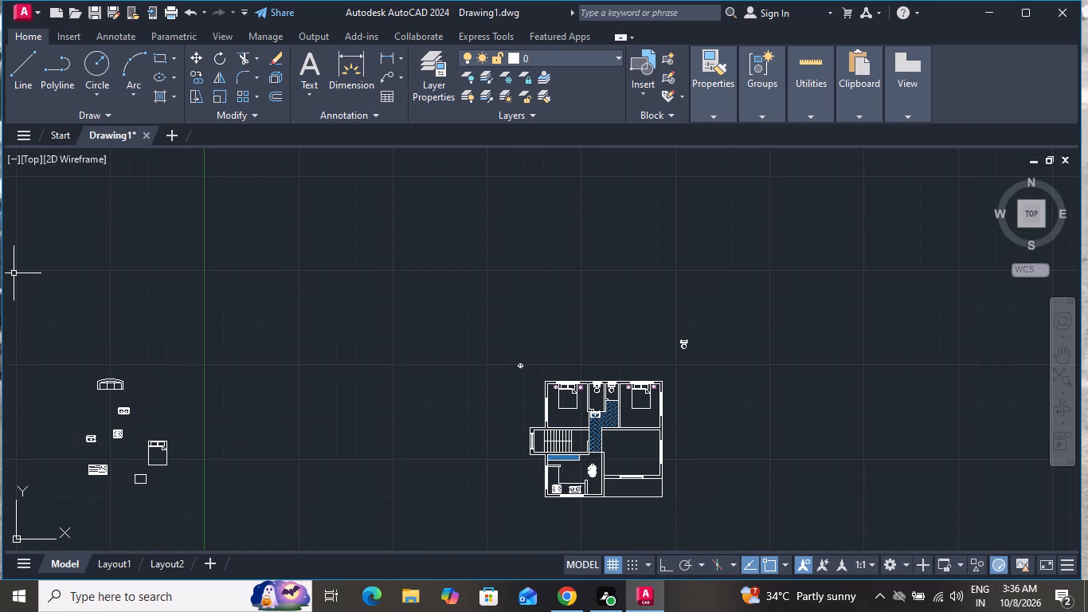
# Copy the three-seat sofa from the furniture blocks west of the plan into the southeast living room.
pyautogui.click(104, 381)
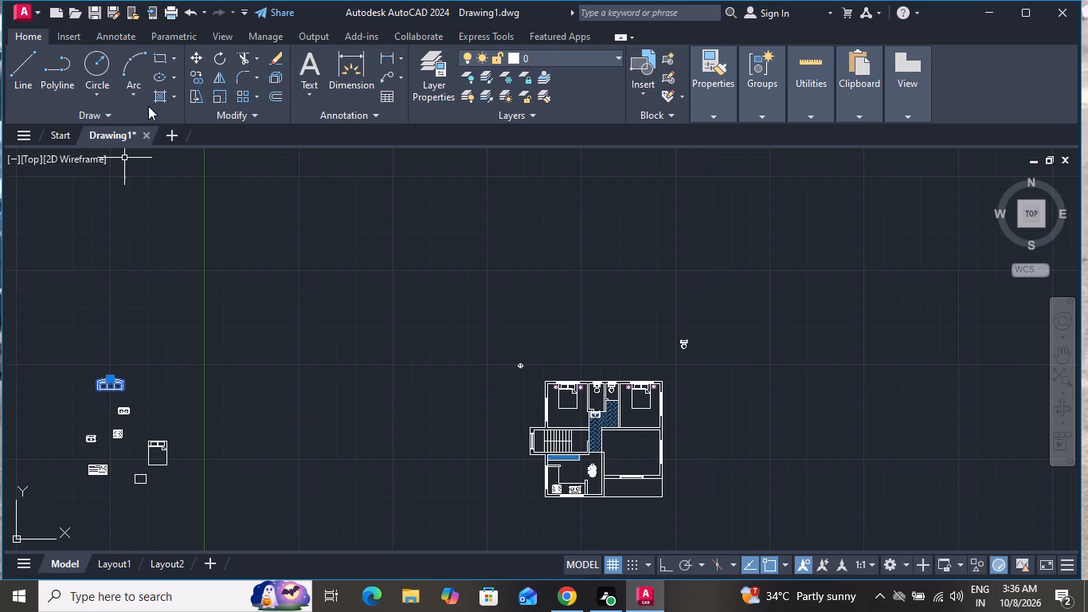
pyautogui.click(194, 69)
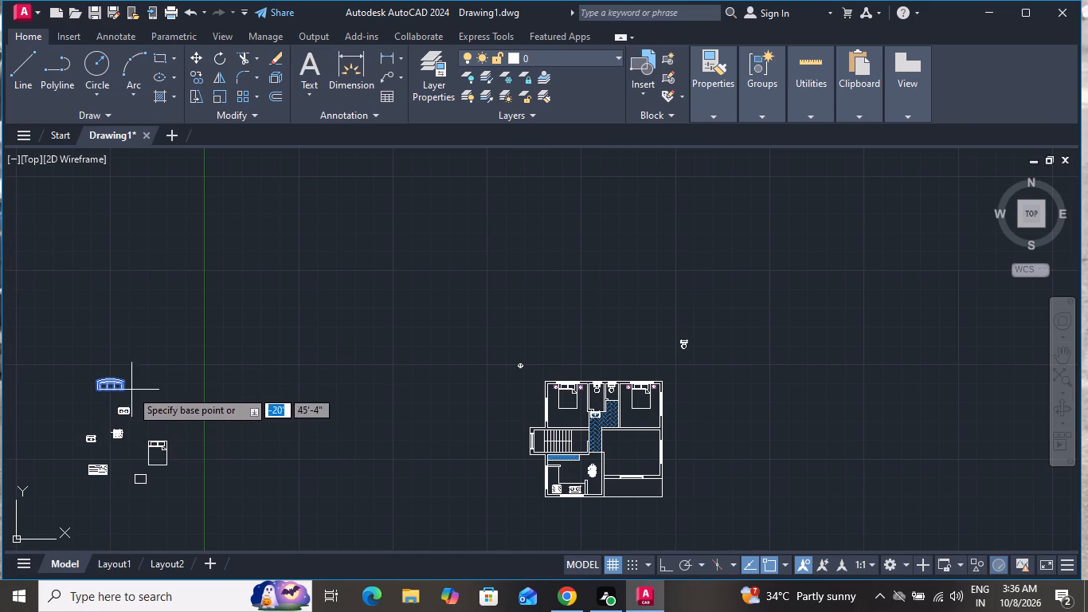
pyautogui.click(124, 389)
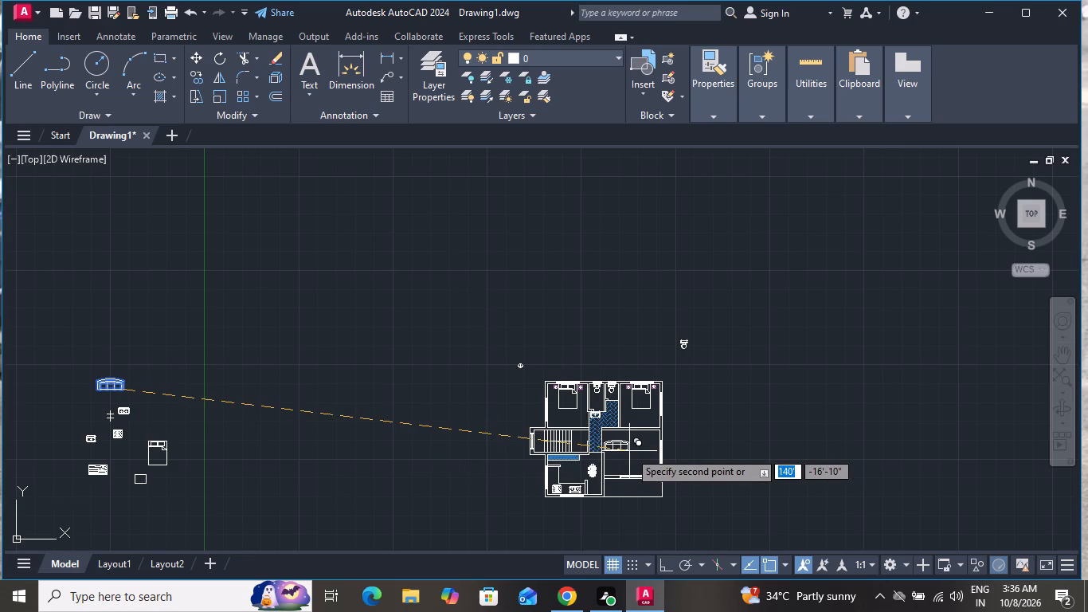
pyautogui.scroll(1, 647, 449)
pyautogui.scroll(-1, 657, 461)
pyautogui.scroll(1, 657, 461)
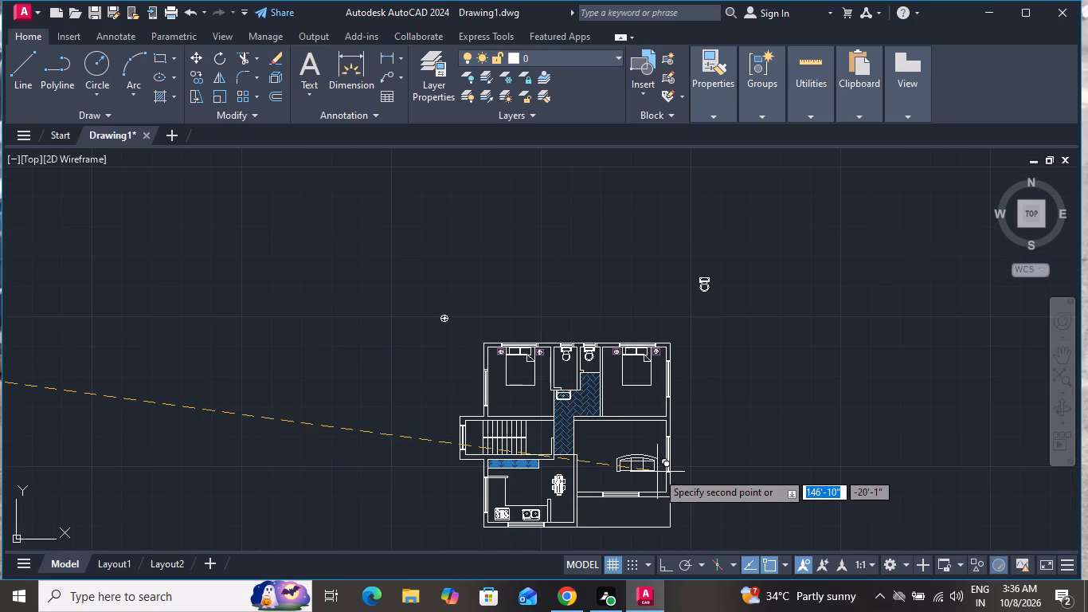
pyautogui.click(659, 476)
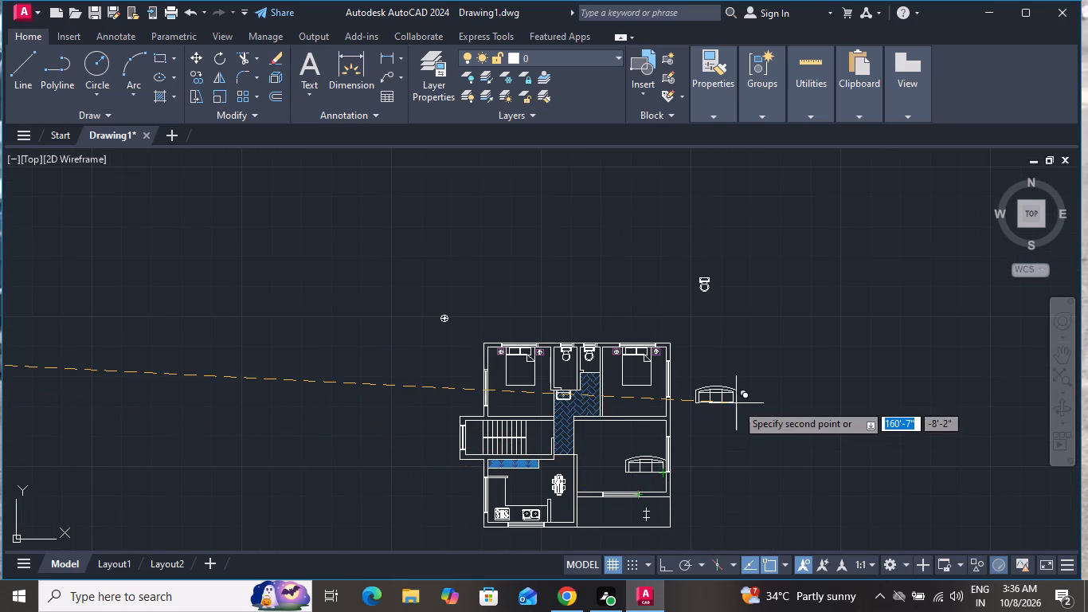
pyautogui.rightClick(736, 403)
pyautogui.click(806, 201)
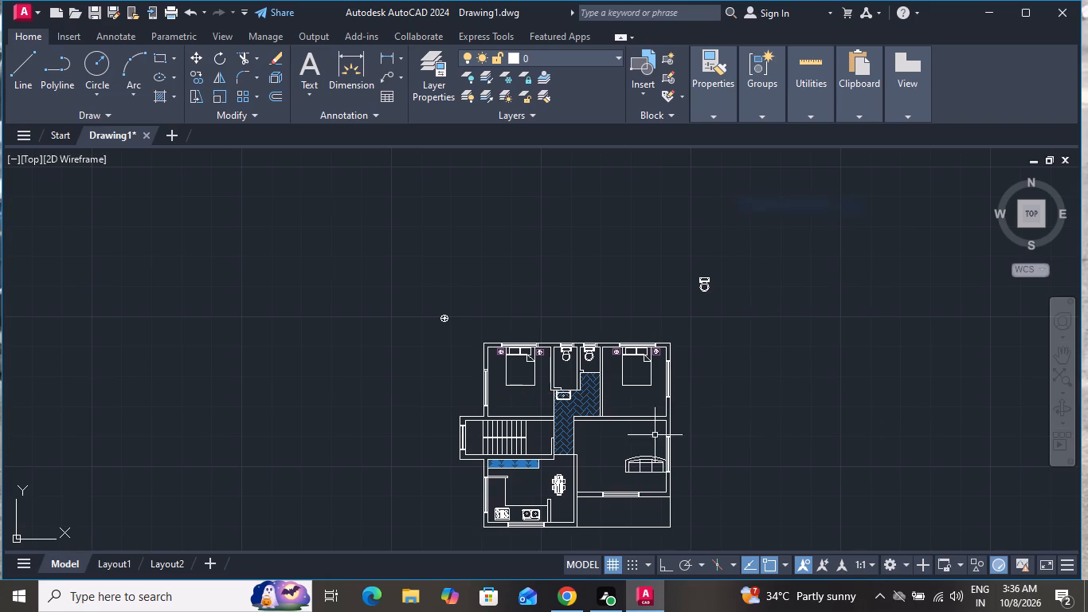
# Rotate the living room sofa 270° about its southwest corner with Ortho on.
pyautogui.scroll(2, 642, 492)
pyautogui.moveTo(665, 416); pyautogui.dragTo(661, 424)
pyautogui.click(613, 500)
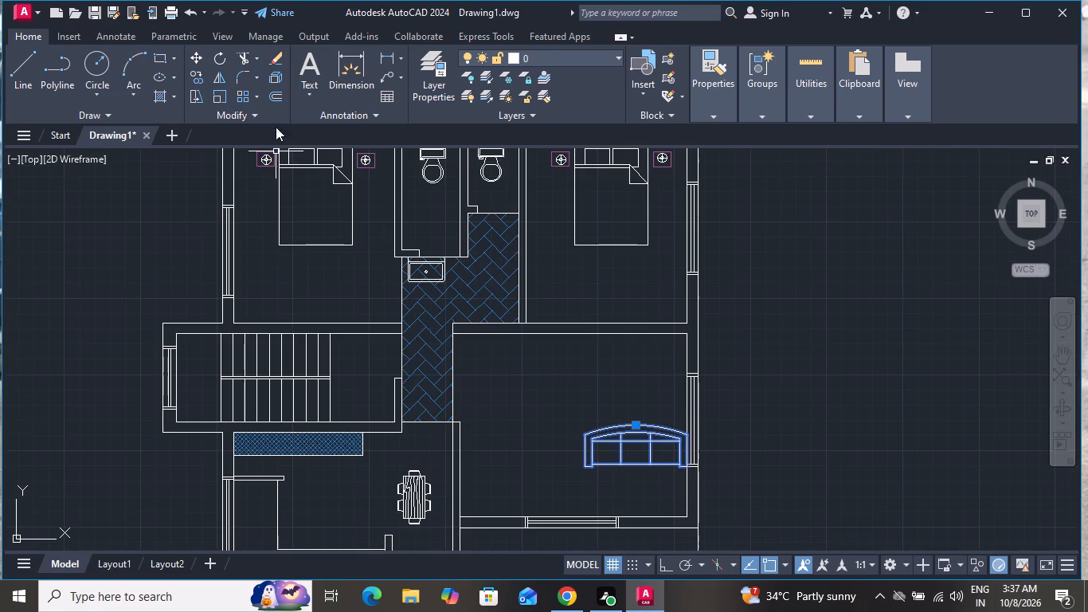
pyautogui.click(213, 53)
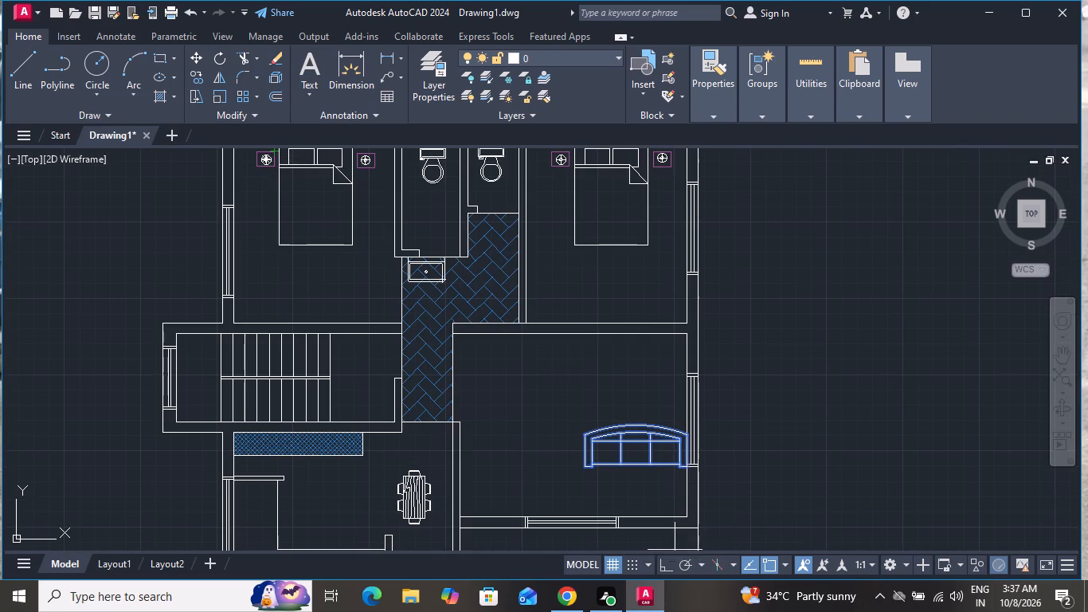
pyautogui.click(581, 468)
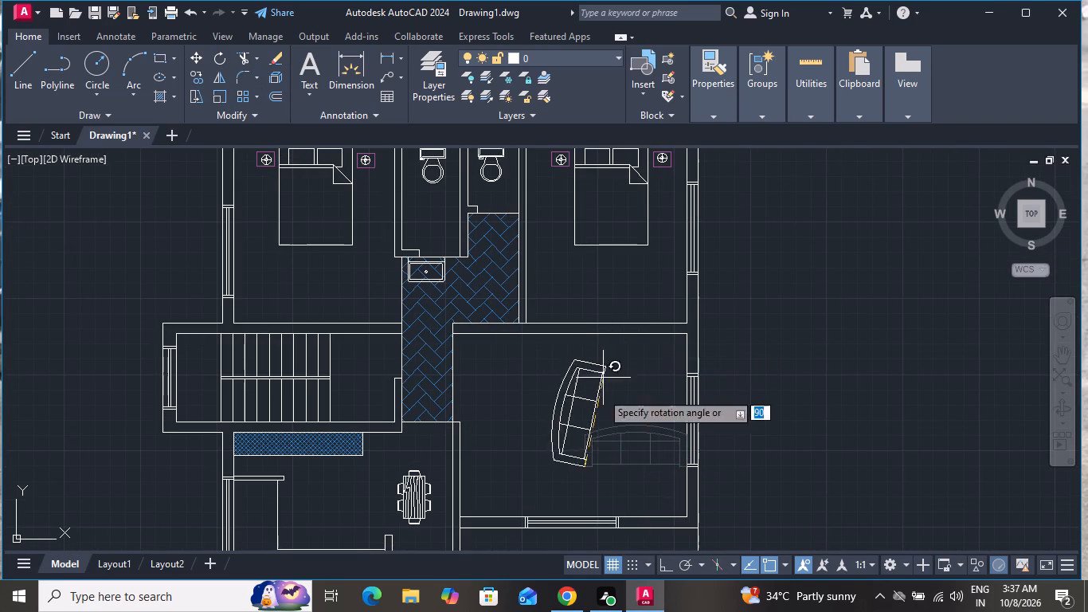
pyautogui.click(665, 562)
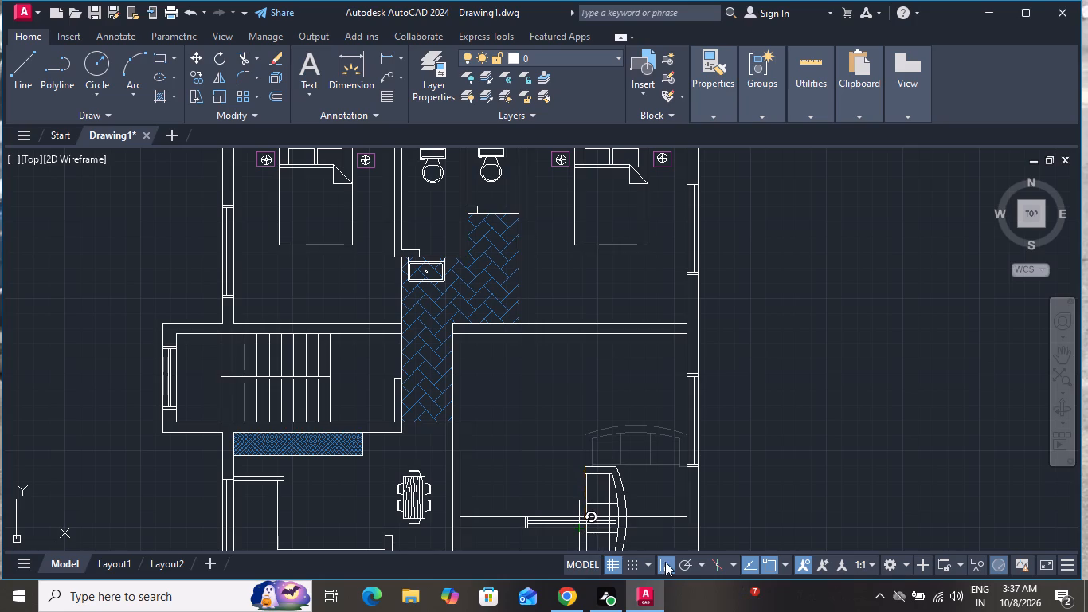
pyautogui.scroll(-2, 601, 474)
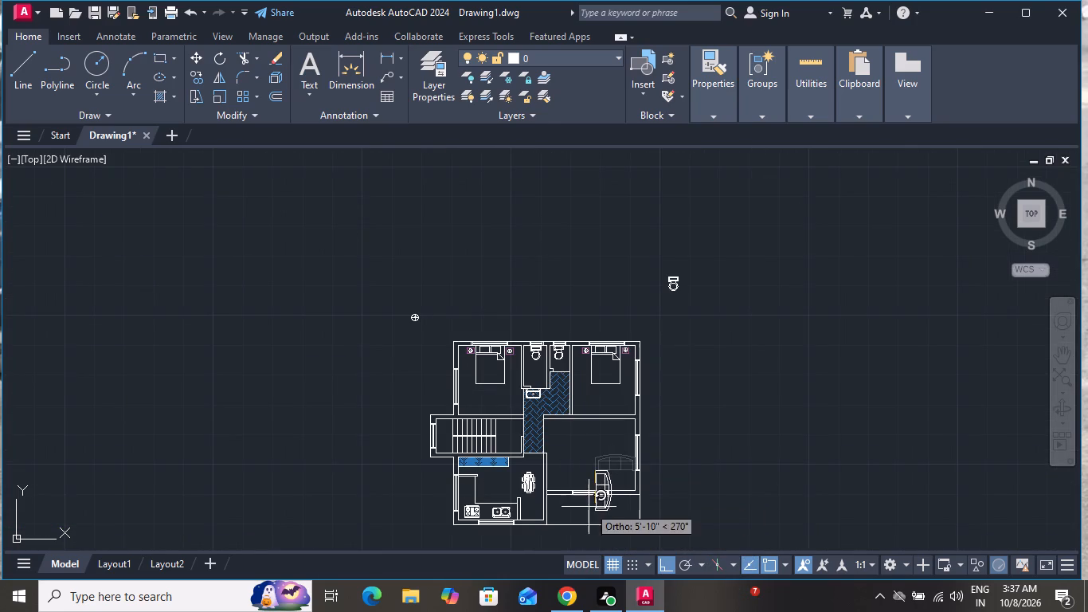
pyautogui.click(588, 508)
# Move the rotated sofa with Ortho off, about 3'-8" east and 6'-5" north, to beside the living room's east window.
pyautogui.click(608, 498)
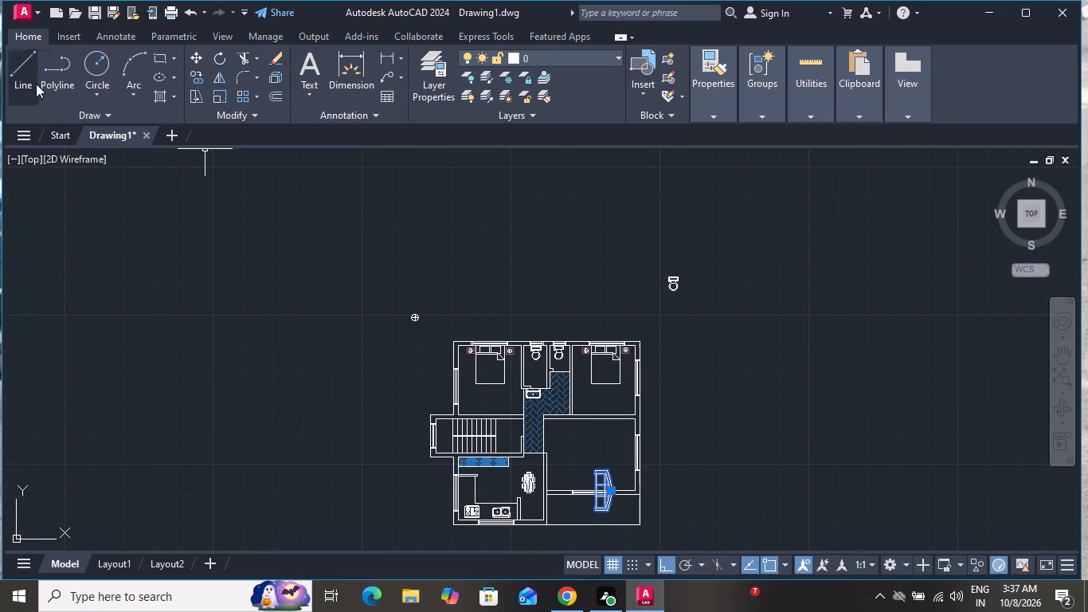
pyautogui.click(196, 53)
pyautogui.scroll(1, 722, 516)
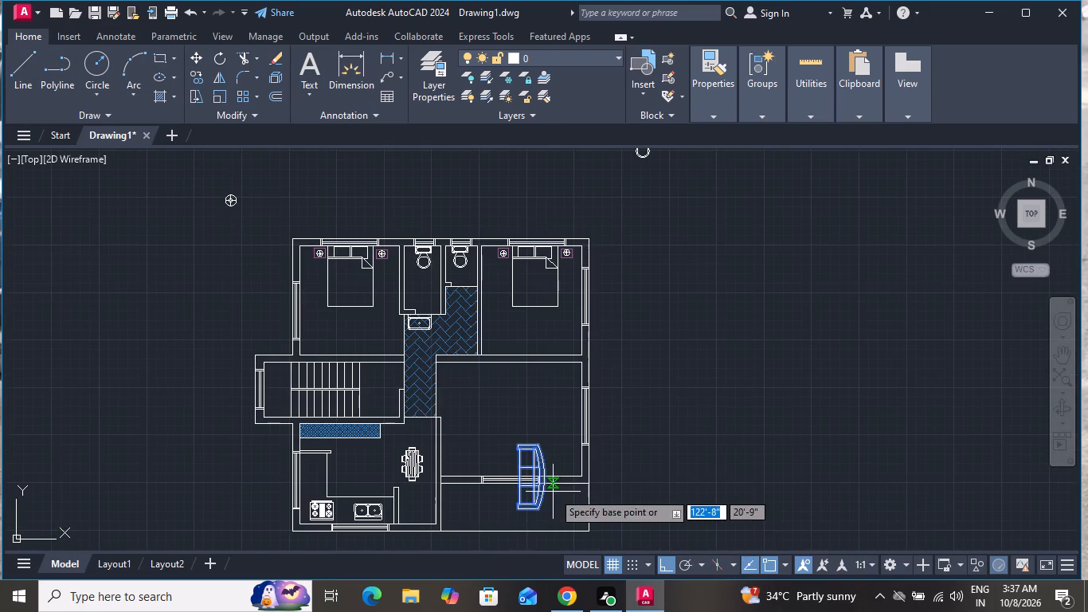
pyautogui.scroll(1, 549, 466)
pyautogui.click(531, 433)
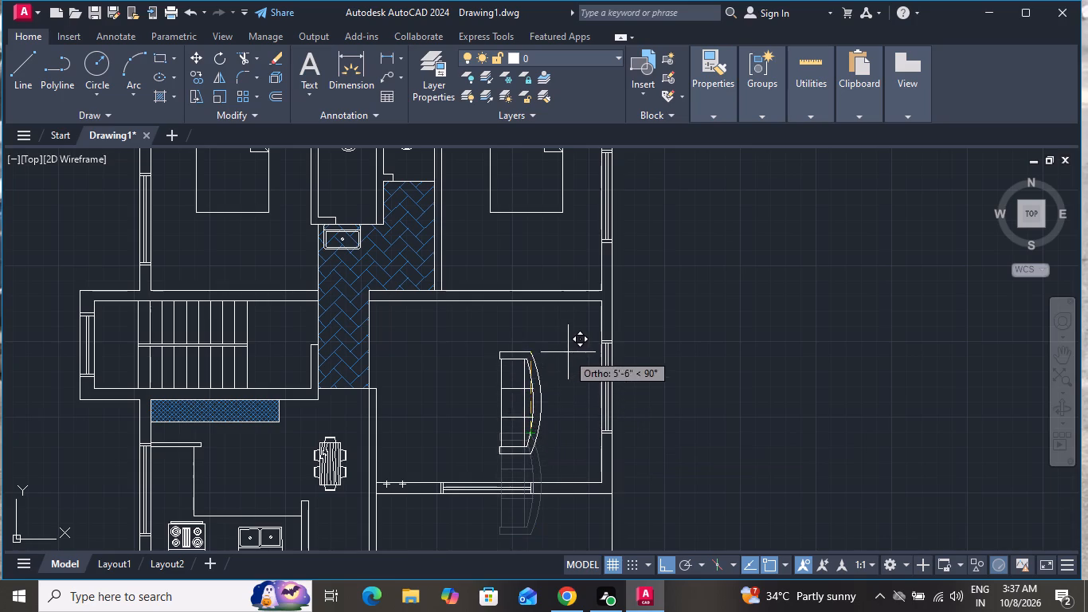
pyautogui.click(671, 563)
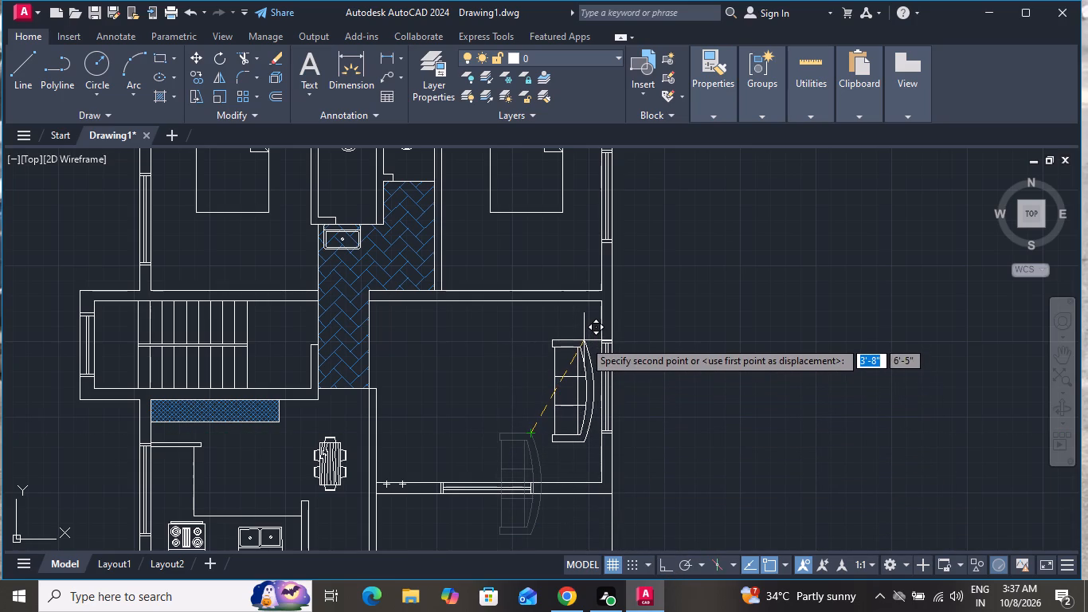
pyautogui.click(584, 337)
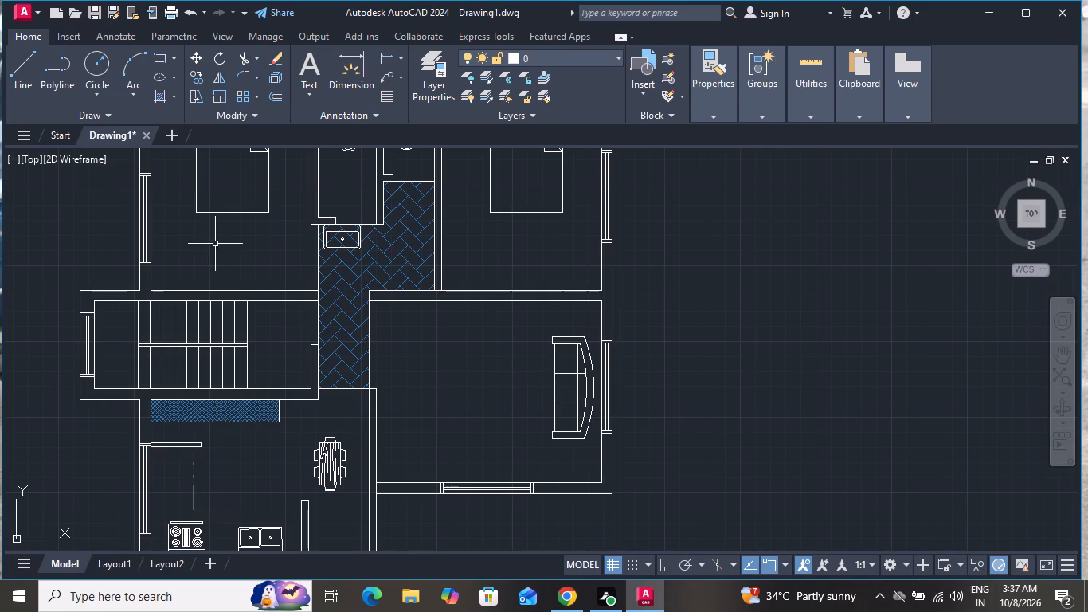
# Copy the sofa by the east window about 7'-6" west within the living room.
pyautogui.click(588, 371)
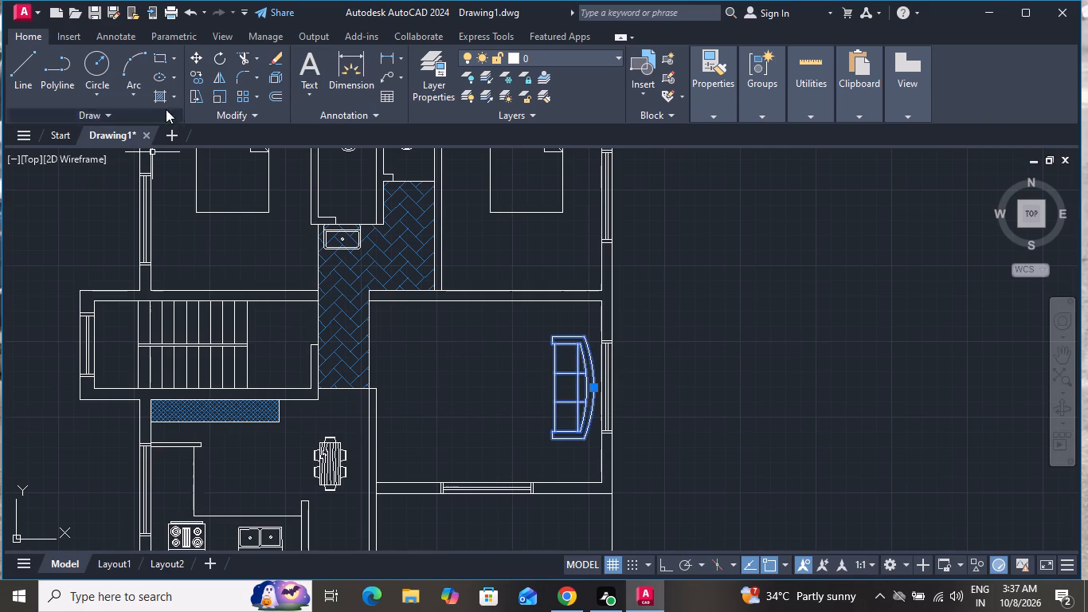
pyautogui.click(200, 69)
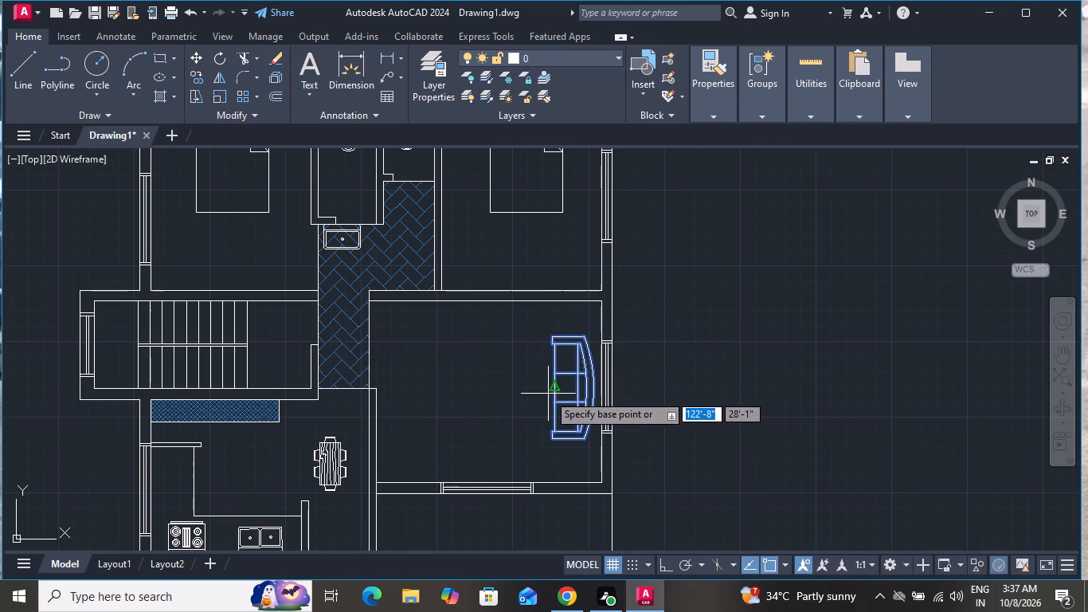
pyautogui.click(557, 392)
pyautogui.click(445, 386)
pyautogui.rightClick(445, 386)
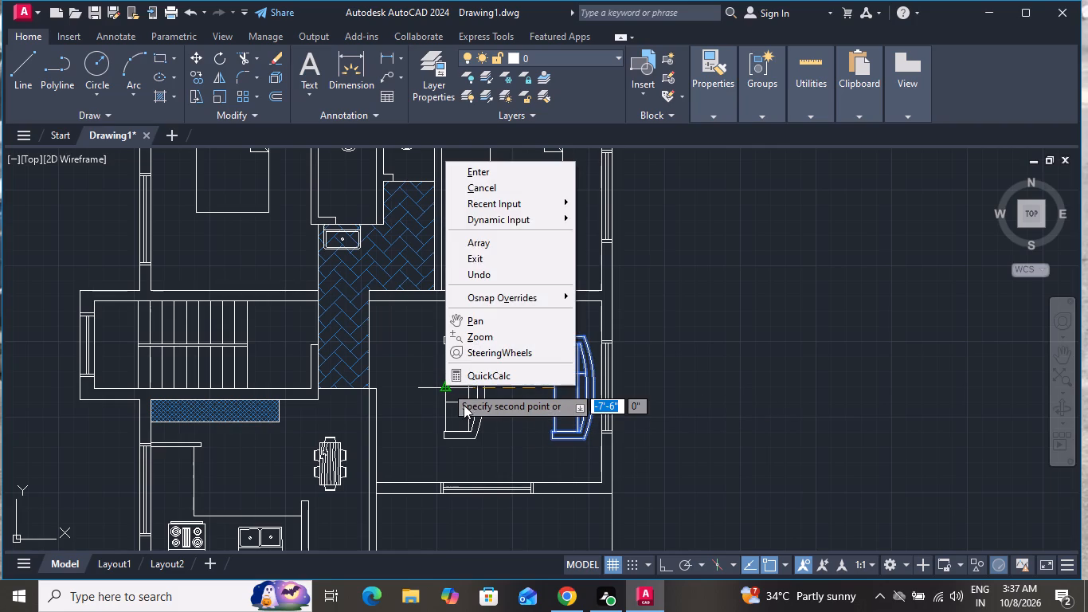
pyautogui.click(477, 186)
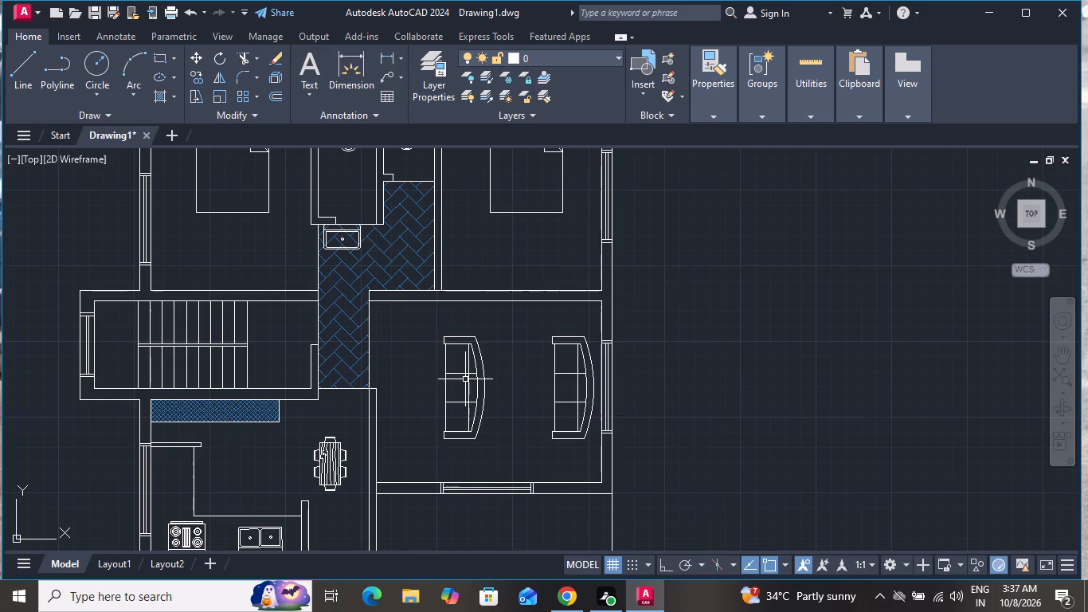
# Rotate the western sofa copy 270° with Ortho on about its lower west corner so it backs onto the south window.
pyautogui.click(468, 376)
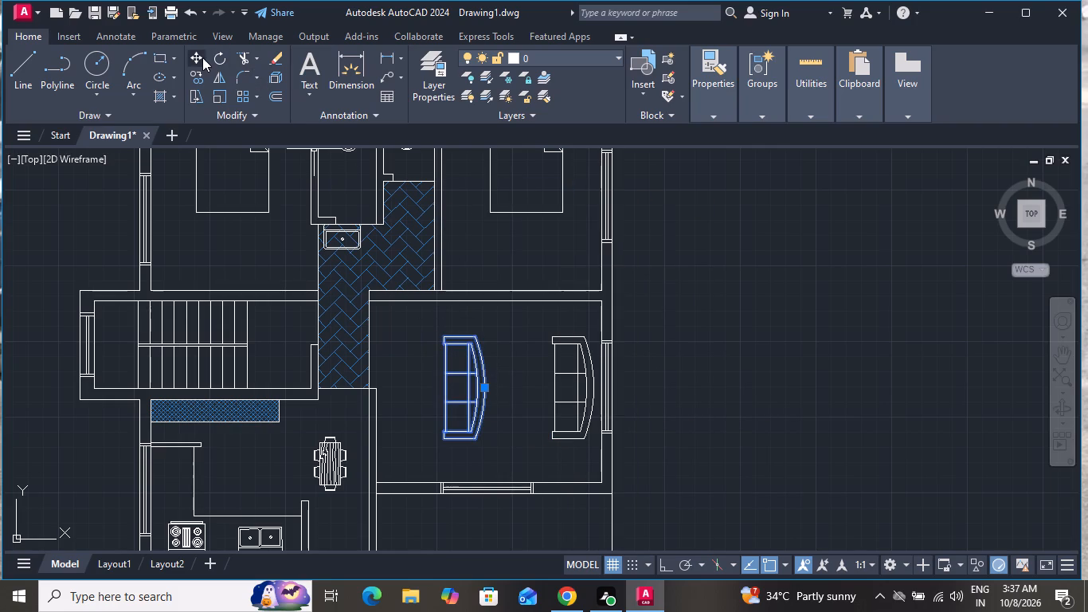
pyautogui.click(213, 54)
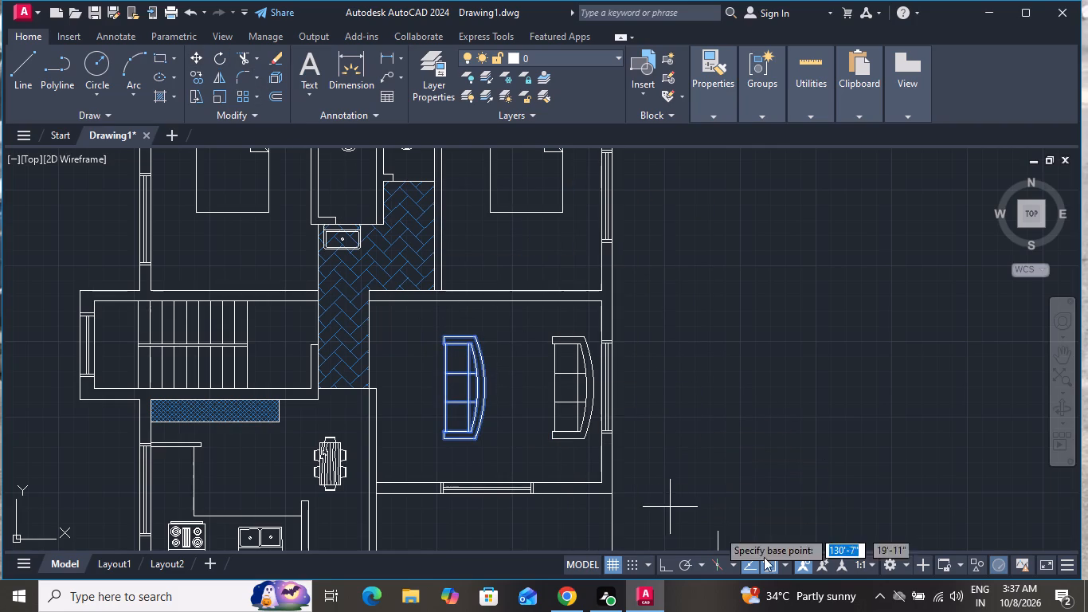
pyautogui.click(666, 559)
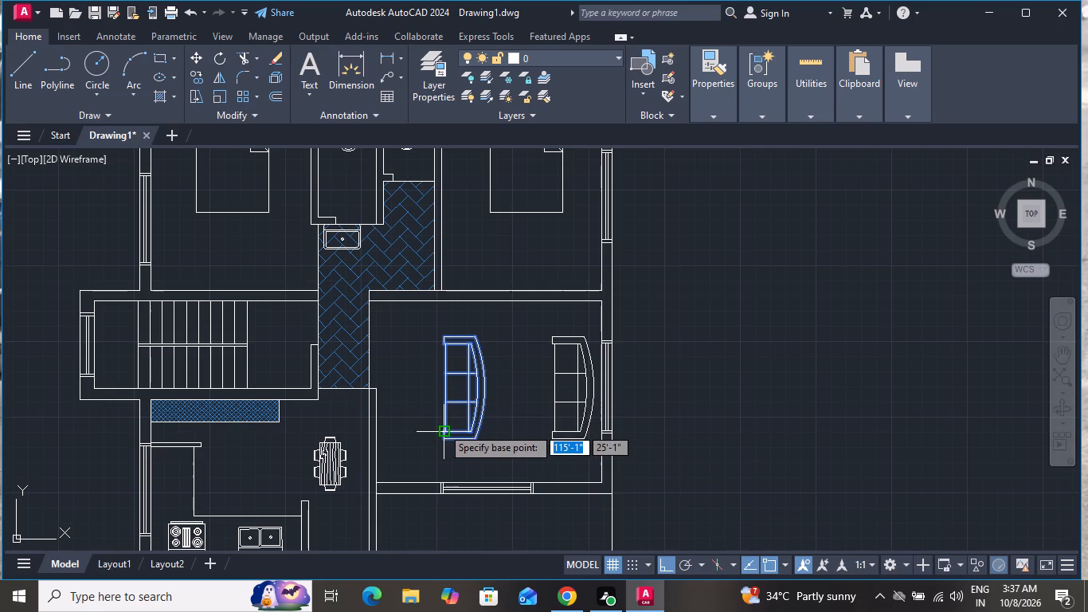
pyautogui.click(444, 433)
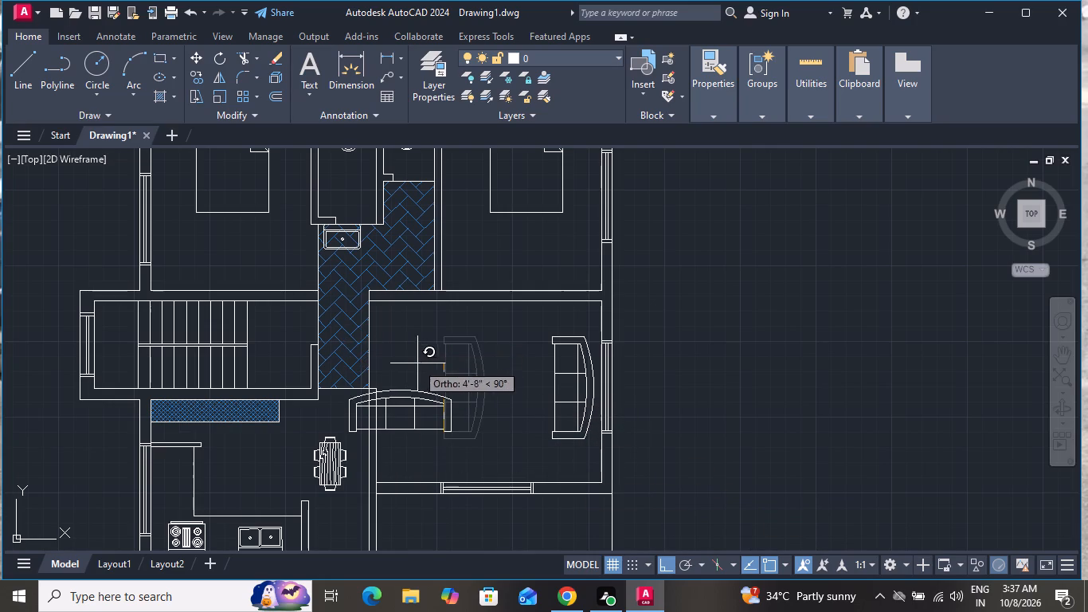
pyautogui.click(528, 574)
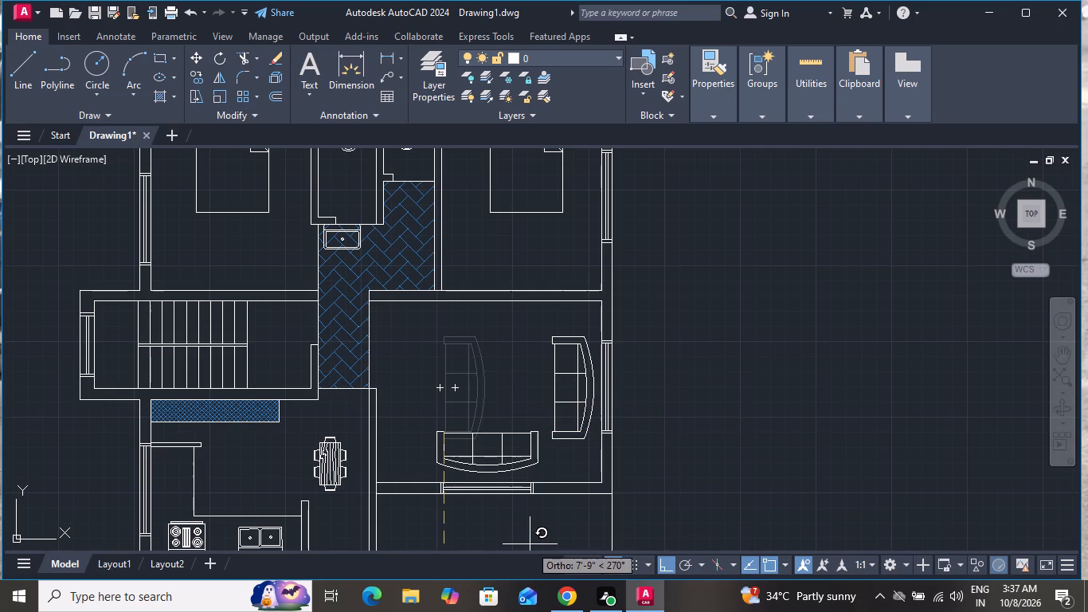
pyautogui.click(530, 539)
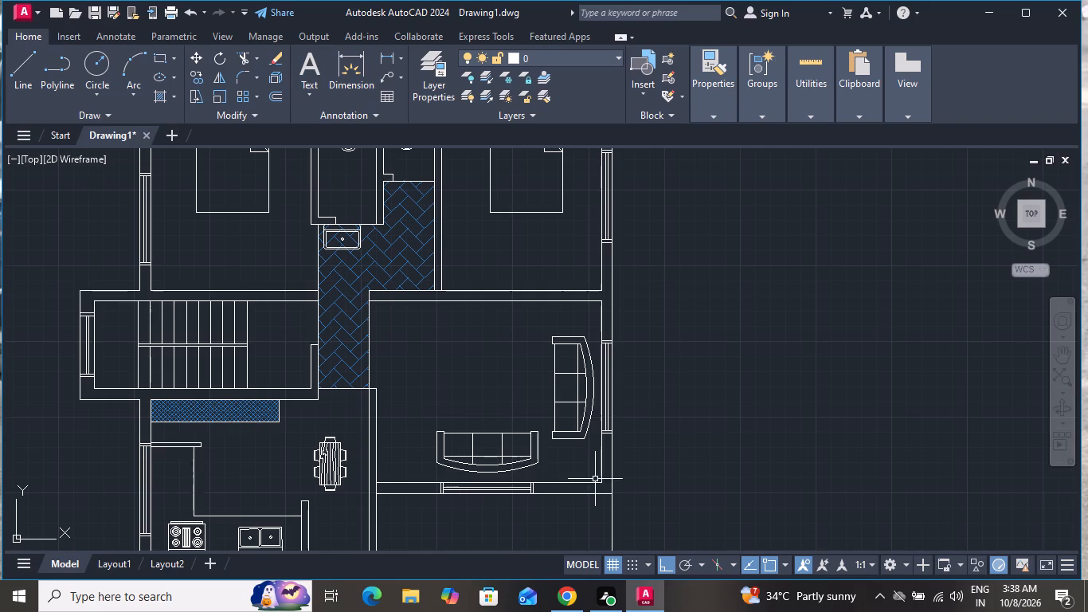
# Copy the wood-grain table from the spare furniture west of the plan, with Ortho on, to clear space east of the plan.
pyautogui.scroll(-2, 565, 485)
pyautogui.scroll(-1, 358, 336)
pyautogui.scroll(1, 378, 357)
pyautogui.scroll(-2, 379, 367)
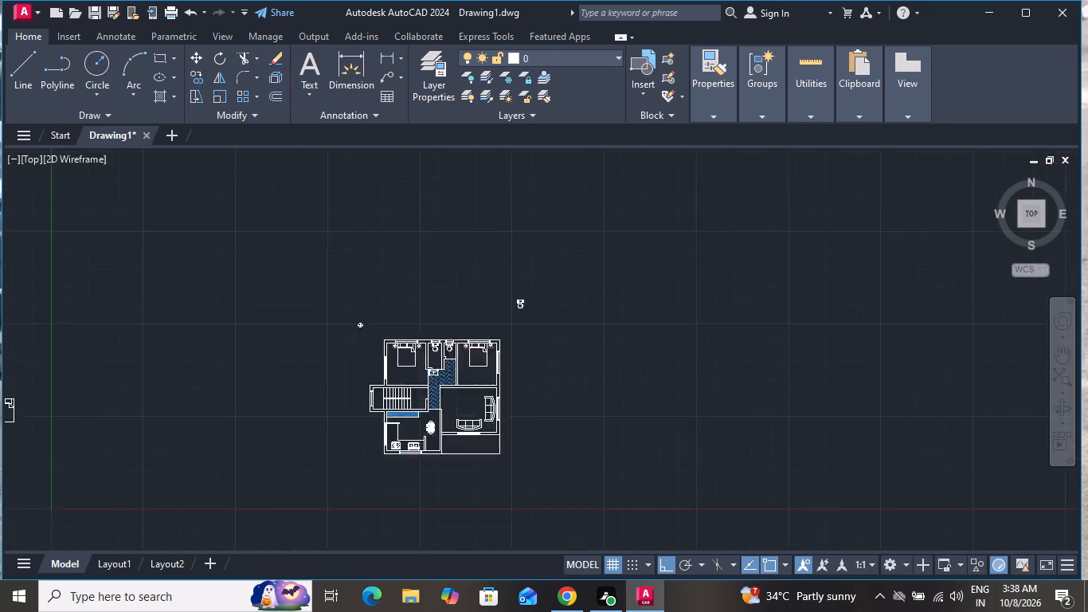
pyautogui.scroll(-1, 379, 367)
pyautogui.scroll(3, 225, 378)
pyautogui.scroll(-1, 187, 343)
pyautogui.scroll(1, 187, 343)
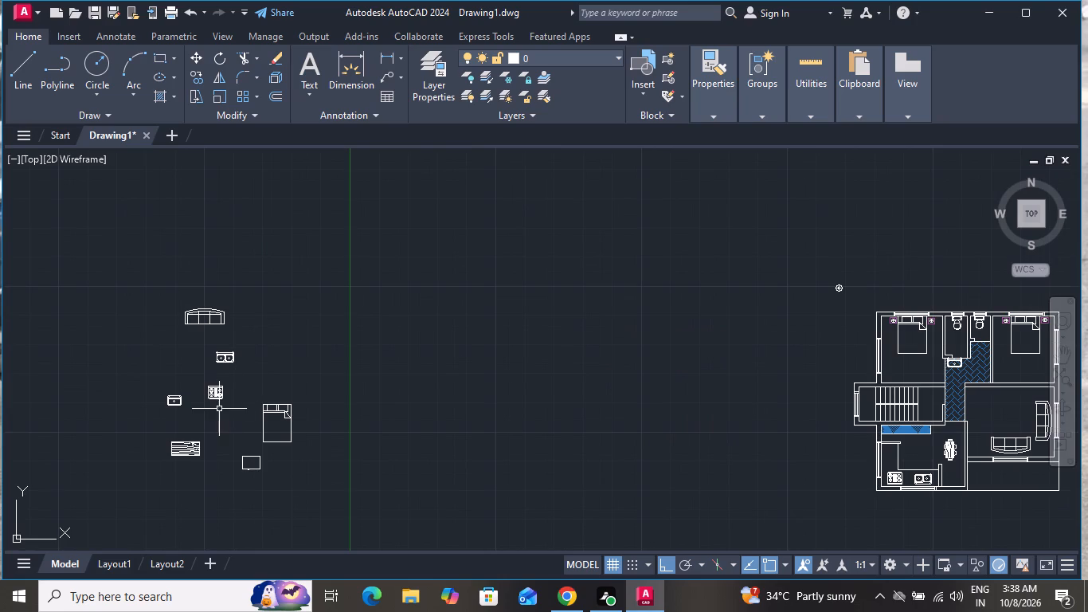
pyautogui.moveTo(202, 438); pyautogui.dragTo(196, 451)
pyautogui.click(127, 516)
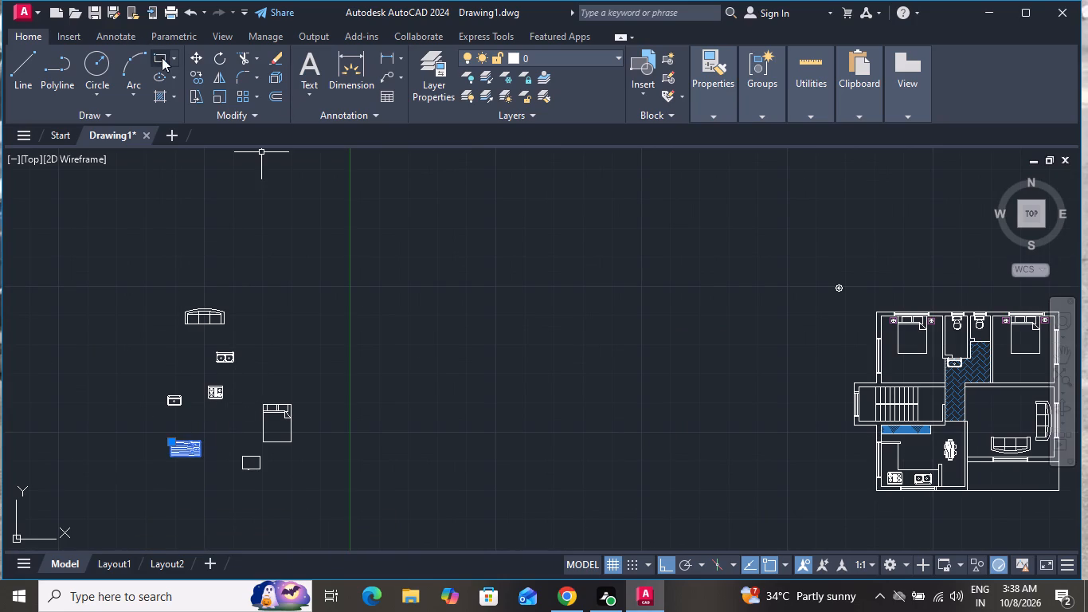
pyautogui.click(197, 74)
pyautogui.click(184, 445)
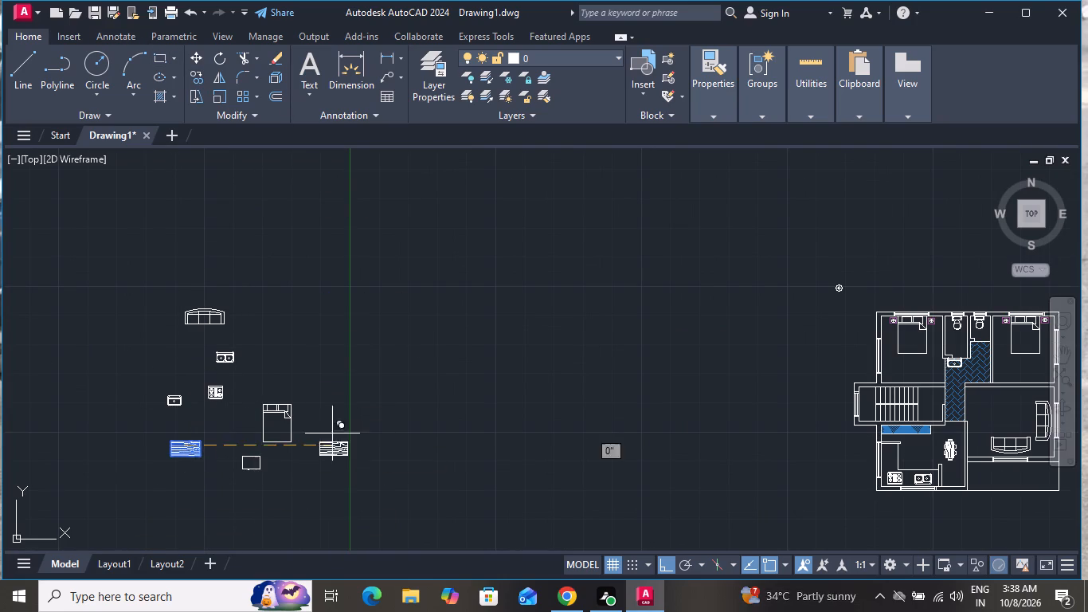
pyautogui.scroll(-1, 609, 418)
pyautogui.scroll(1, 609, 418)
pyautogui.scroll(-1, 609, 418)
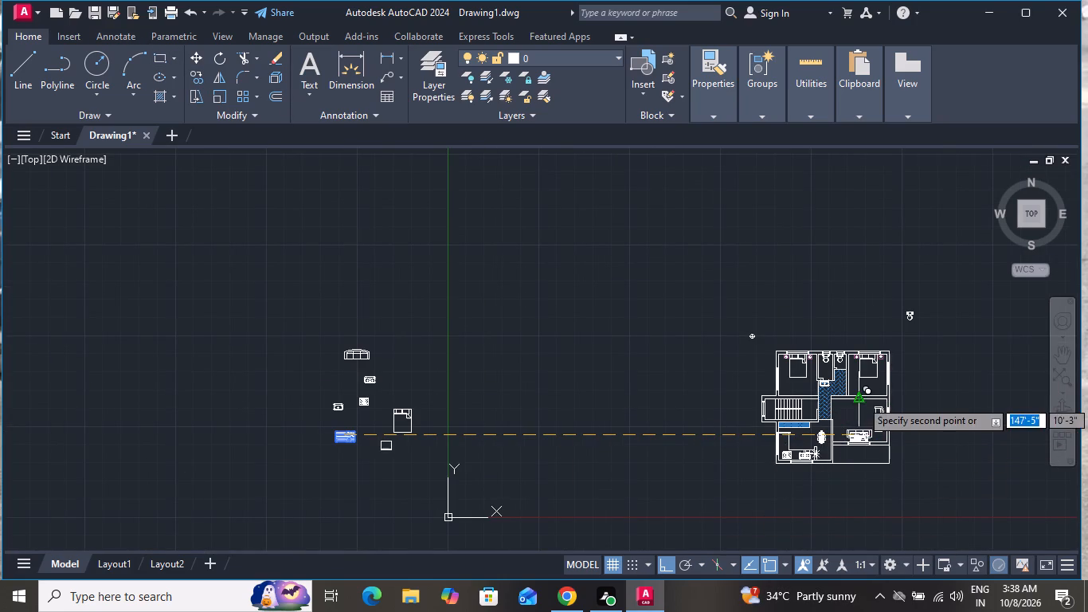
pyautogui.click(981, 498)
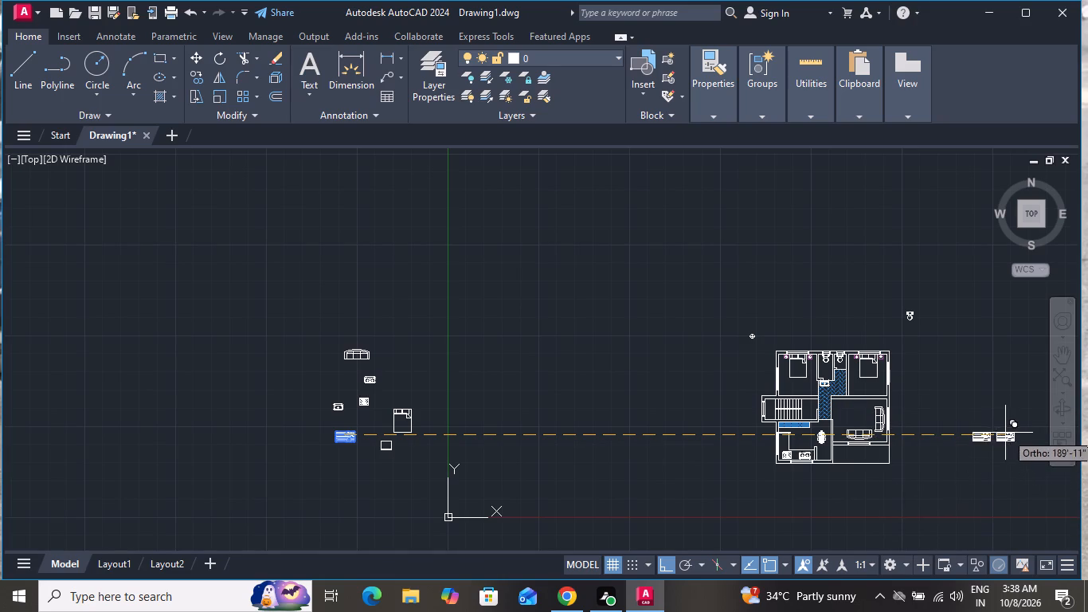
pyautogui.rightClick(997, 432)
pyautogui.click(1040, 249)
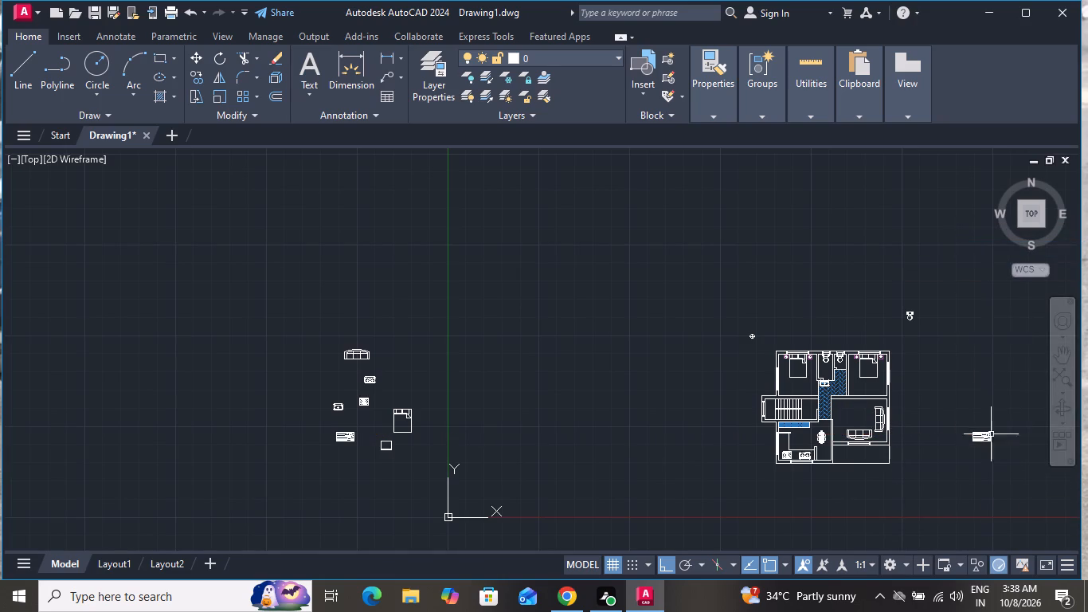
# Rotate the copied table 90° about its northwest corner with Ortho on, so its long side runs north-south.
pyautogui.scroll(2, 1020, 431)
pyautogui.click(990, 427)
pyautogui.click(801, 494)
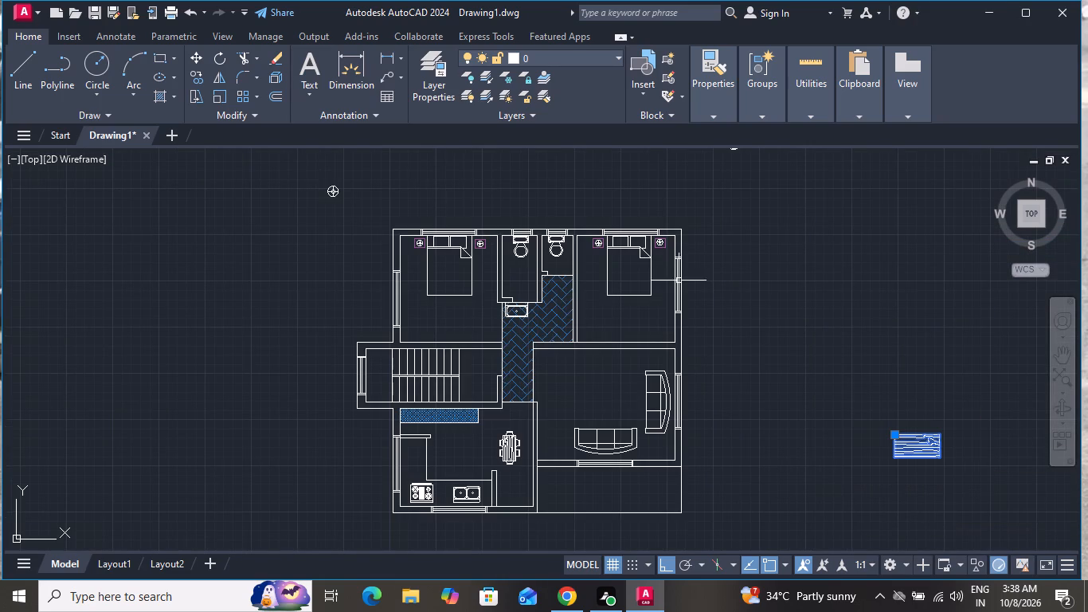
pyautogui.click(225, 53)
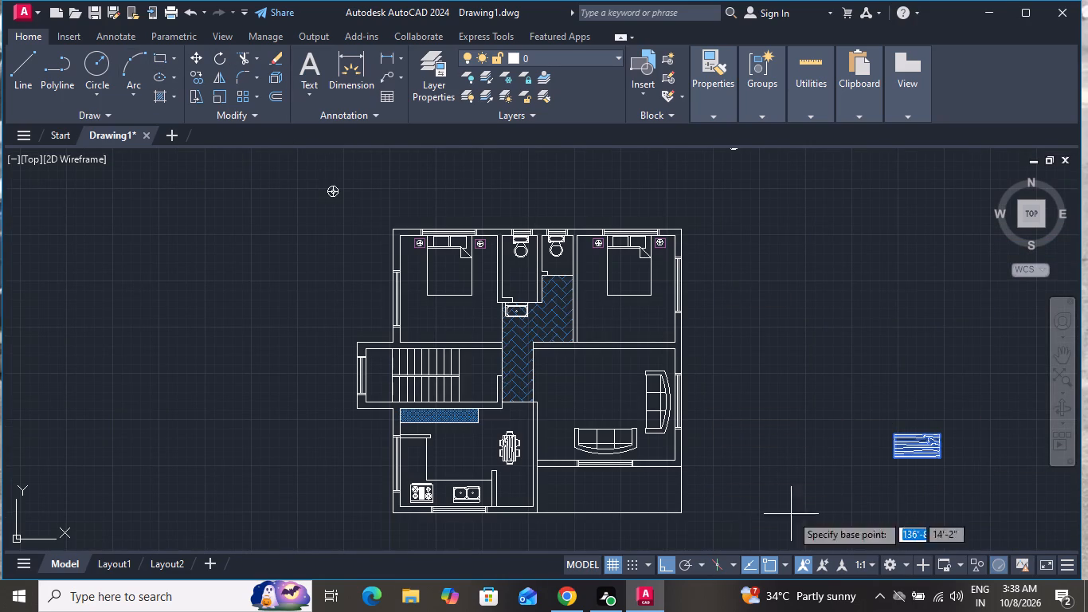
pyautogui.click(897, 431)
pyautogui.click(917, 324)
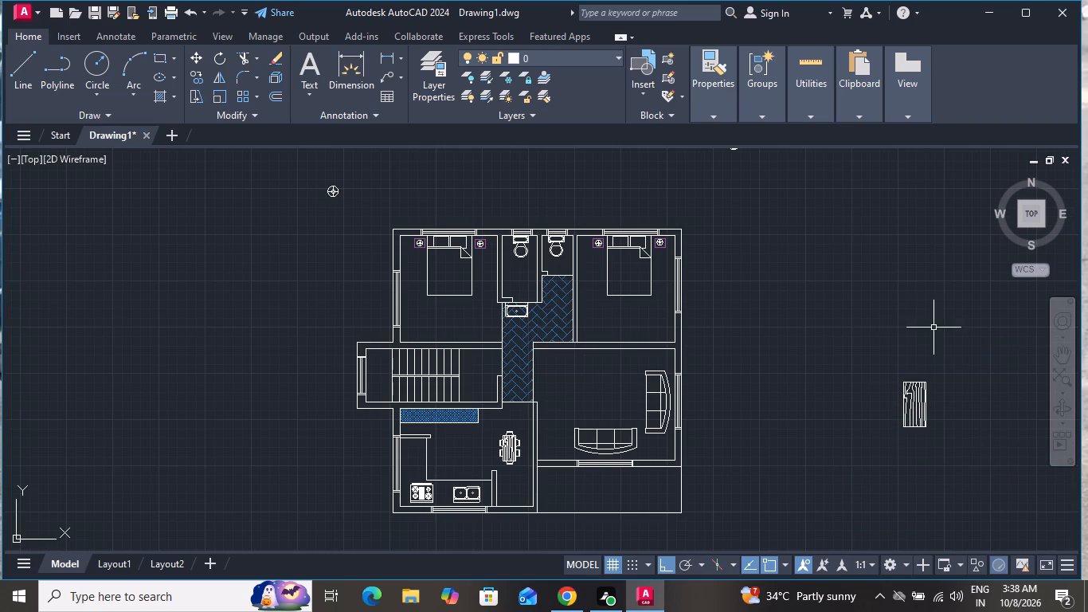
# Copy the rotated table with Ortho off, about 32'-11" west and 7" north, into the living room beside the east sofa.
pyautogui.click(935, 330)
pyautogui.click(902, 497)
pyautogui.click(202, 76)
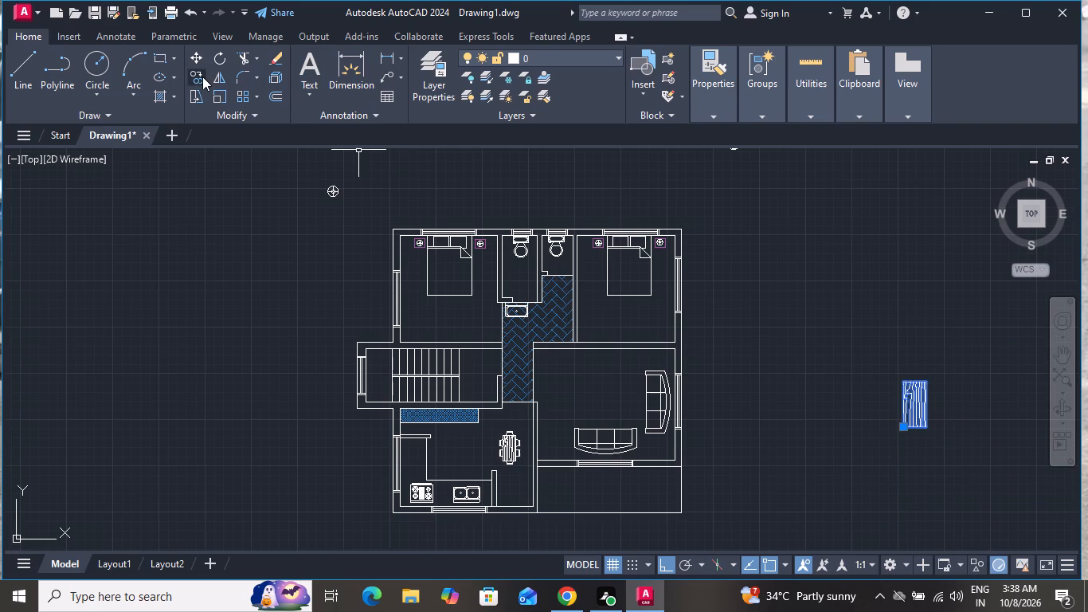
pyautogui.click(926, 385)
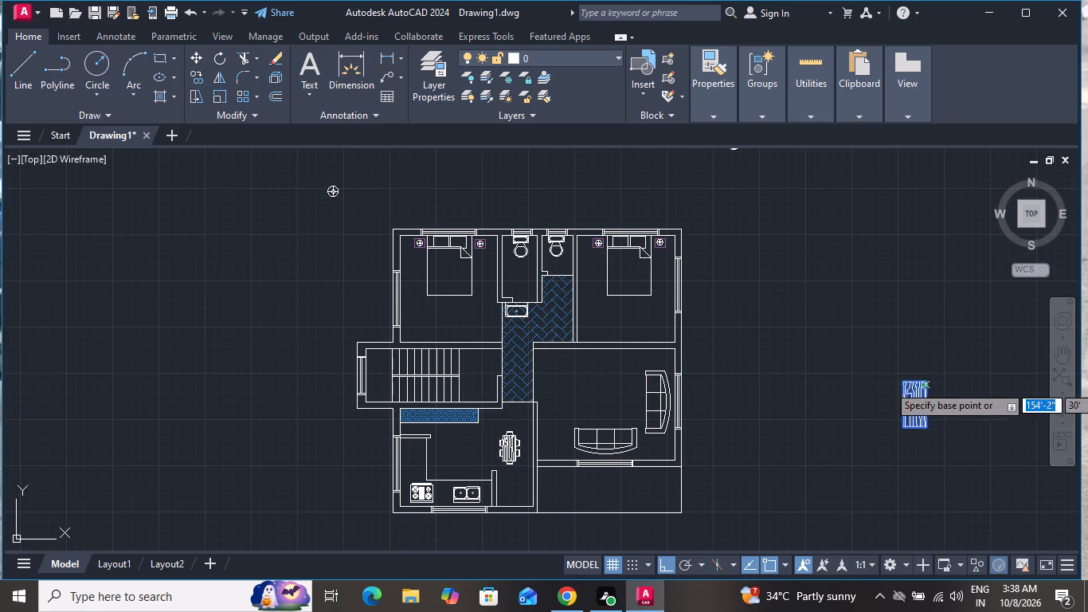
pyautogui.click(661, 561)
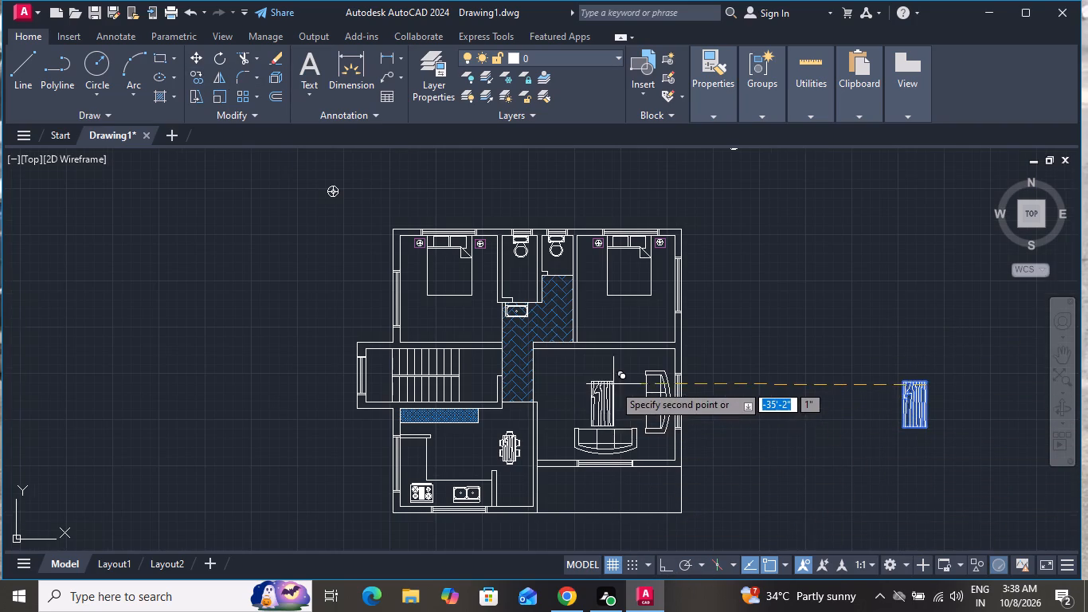
pyautogui.scroll(2, 613, 384)
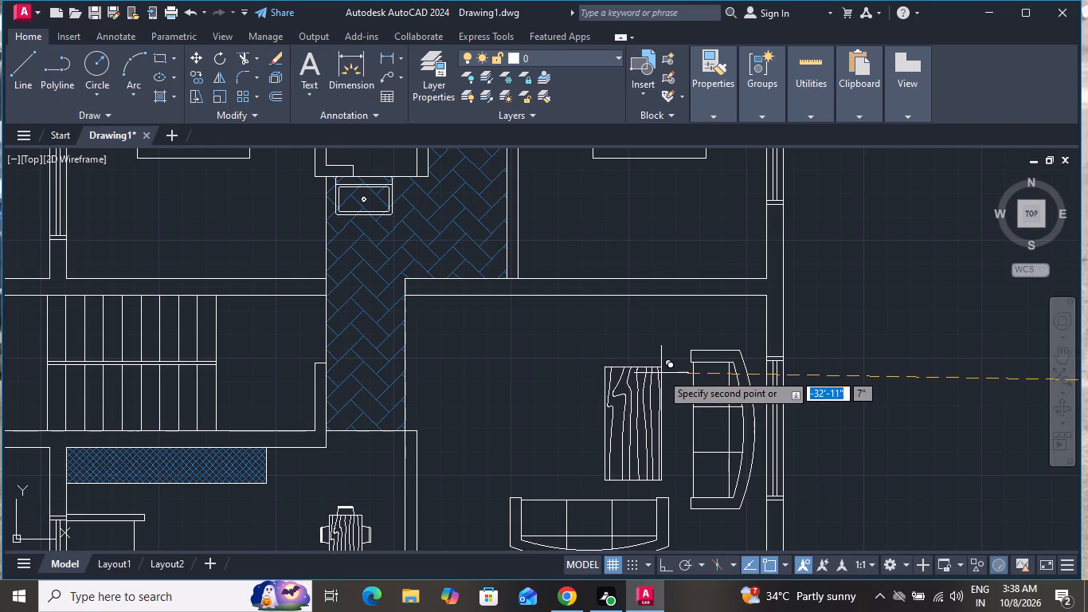
pyautogui.click(661, 373)
pyautogui.rightClick(634, 349)
pyautogui.click(664, 378)
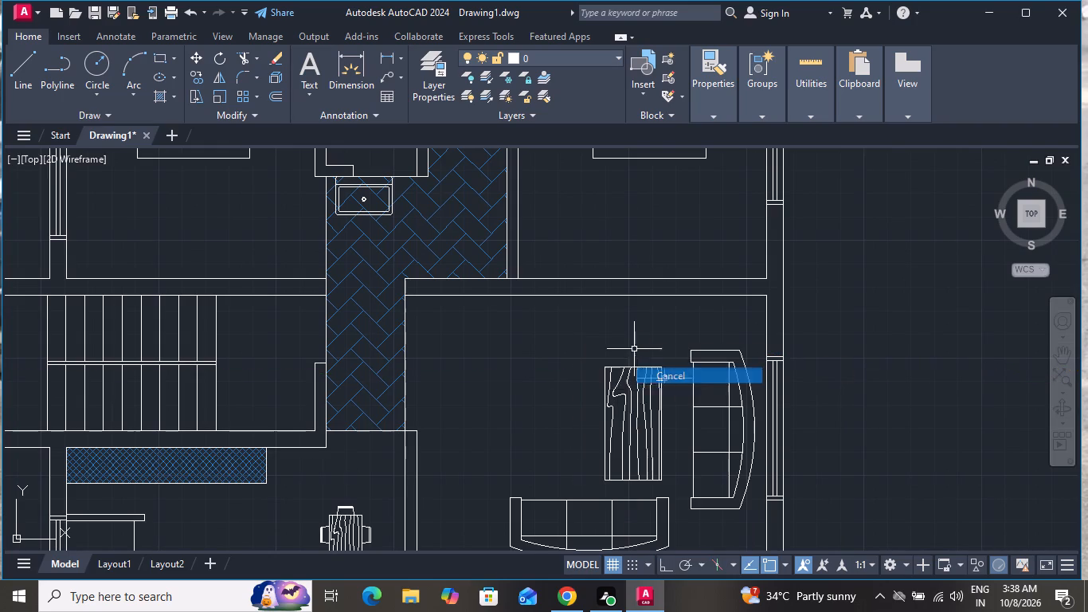
# Scale the living room table down about its centre to roughly half its size.
pyautogui.click(631, 390)
pyautogui.click(214, 91)
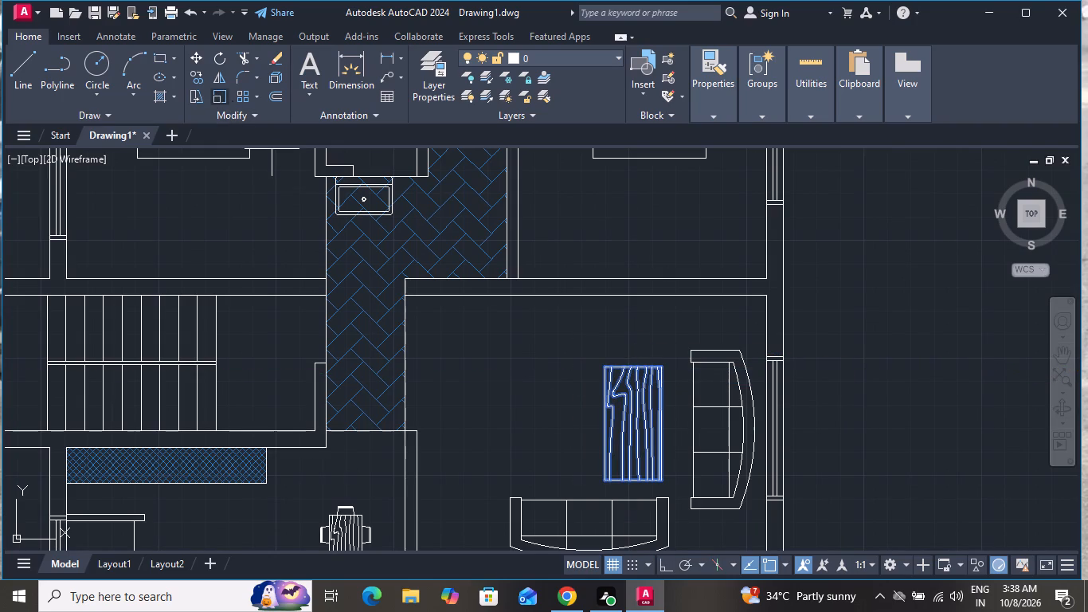
pyautogui.click(636, 422)
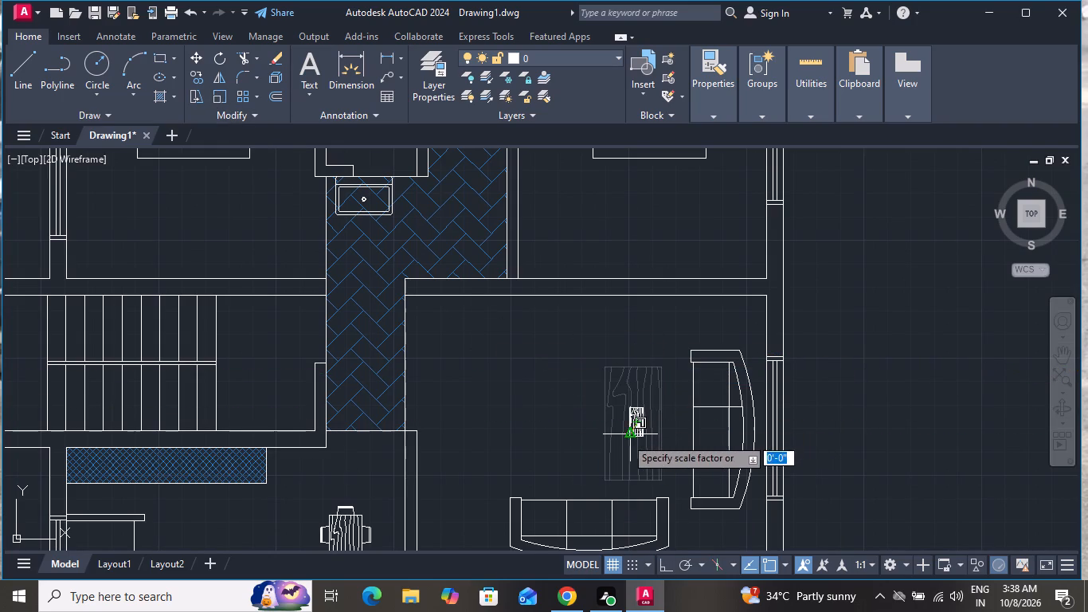
pyautogui.click(622, 443)
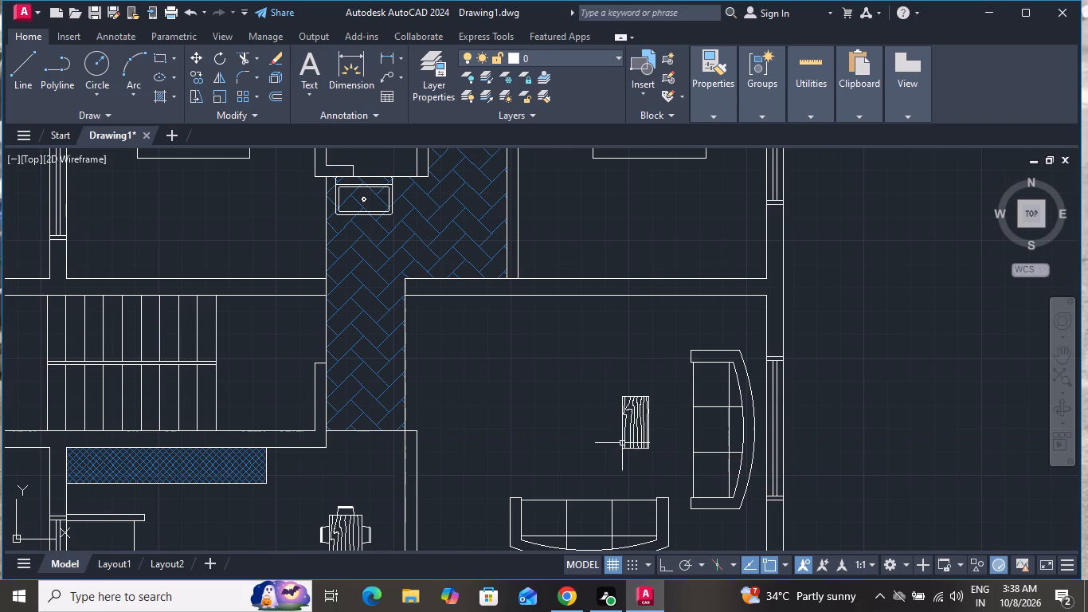
# Delete the stray round lamp symbol northwest of the floor plan.
pyautogui.scroll(-2, 565, 443)
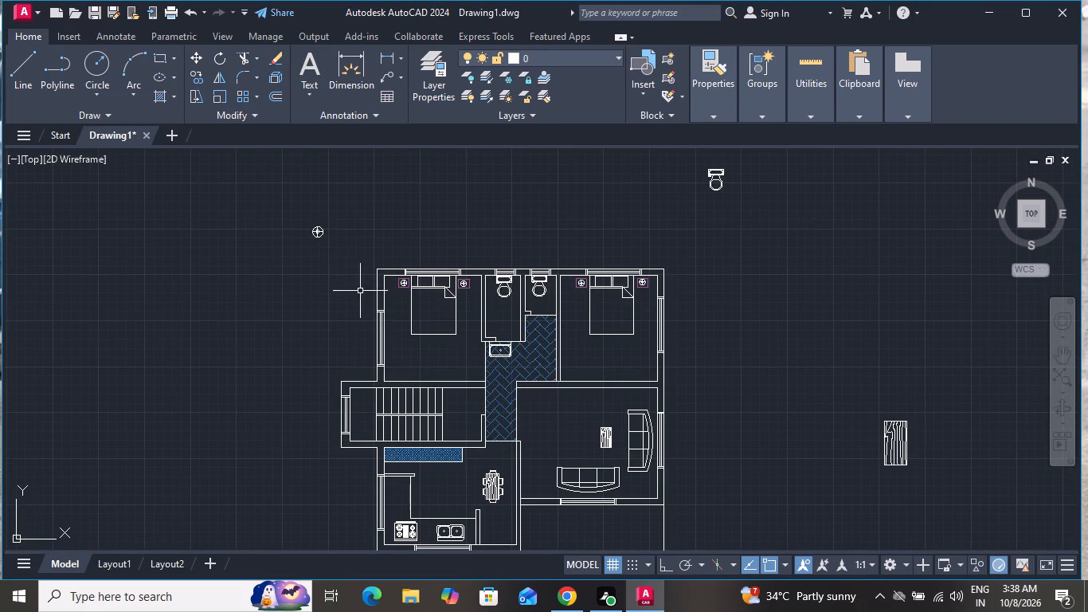
pyautogui.click(351, 219)
pyautogui.click(260, 249)
pyautogui.press('Delete')
# Draw a rectangle about 2'-2" by 2'-11" in the living room, overlapping the northwest part of the small table.
pyautogui.scroll(-1, 315, 304)
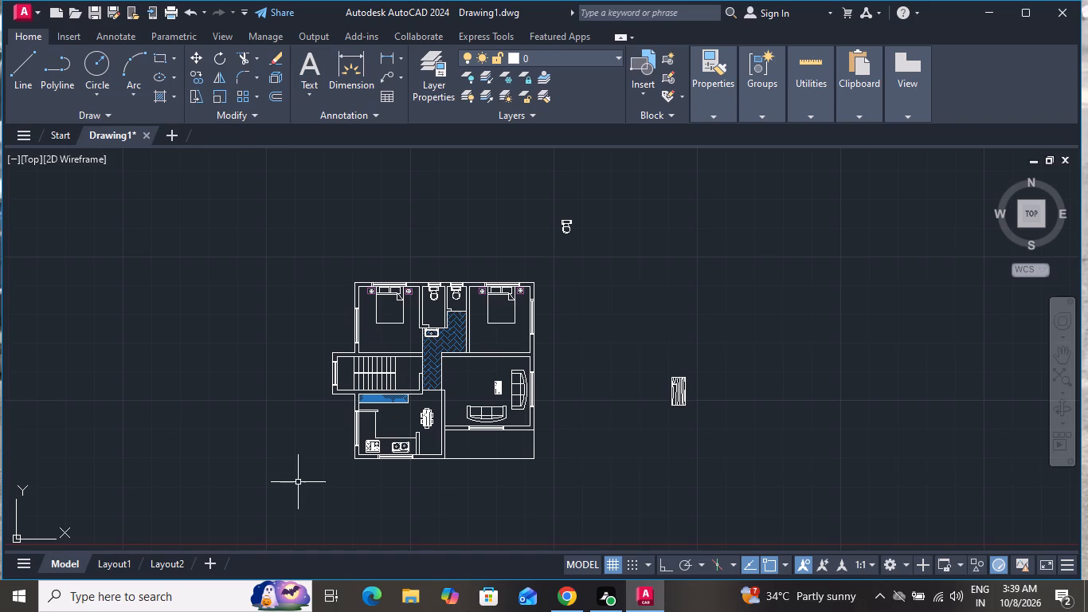
pyautogui.click(29, 69)
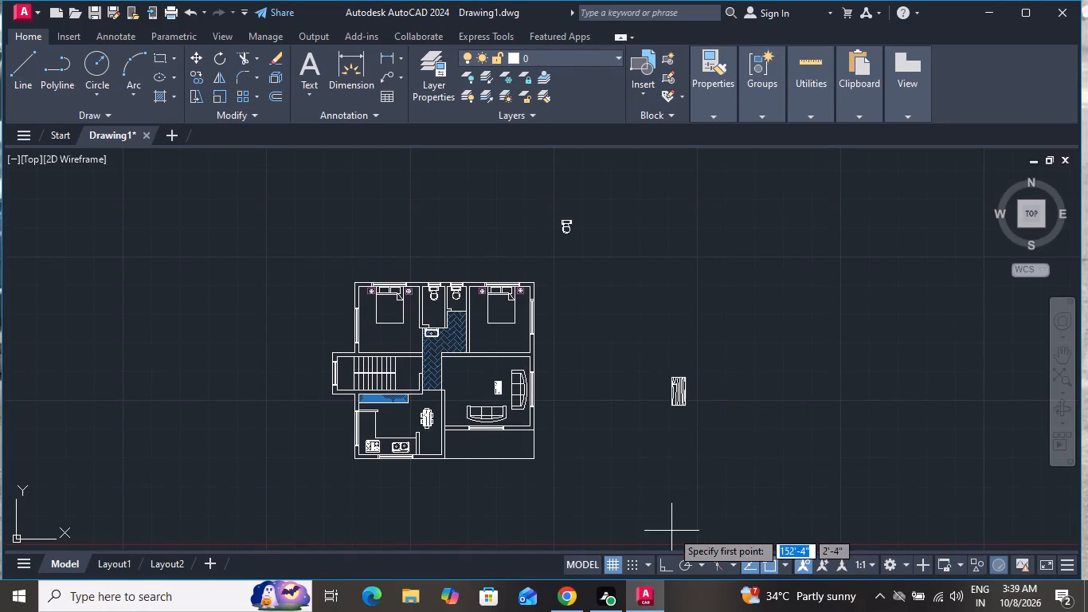
pyautogui.scroll(1, 456, 383)
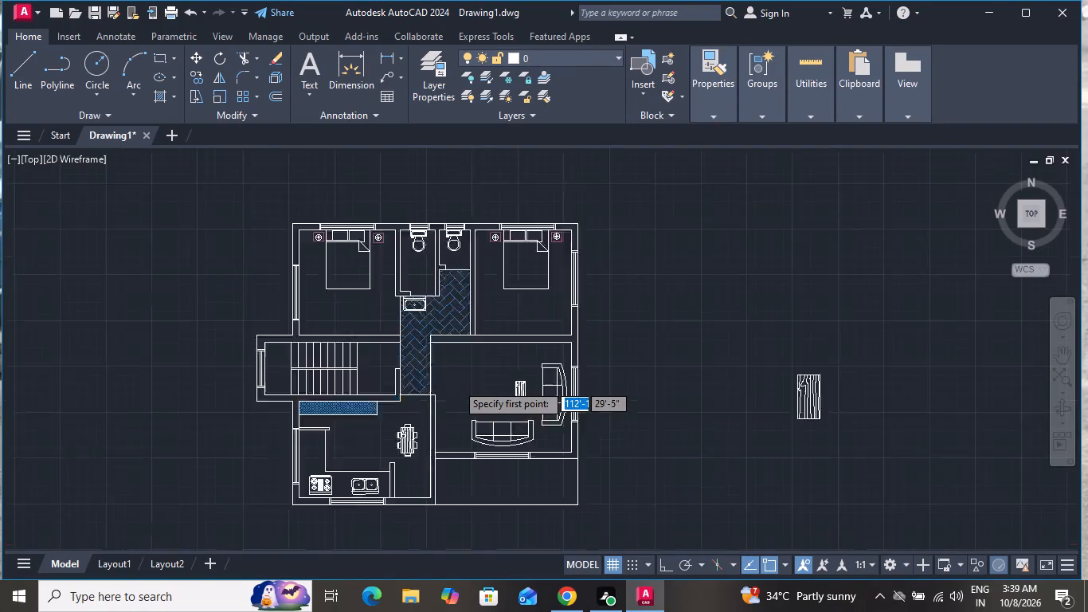
pyautogui.scroll(2, 456, 383)
pyautogui.click(164, 57)
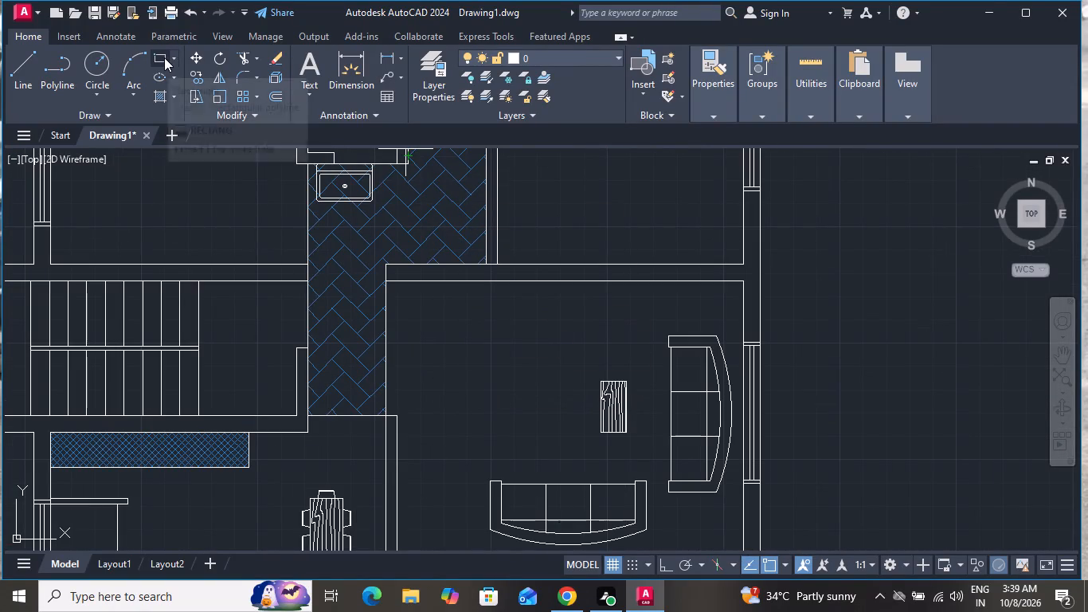
pyautogui.click(569, 399)
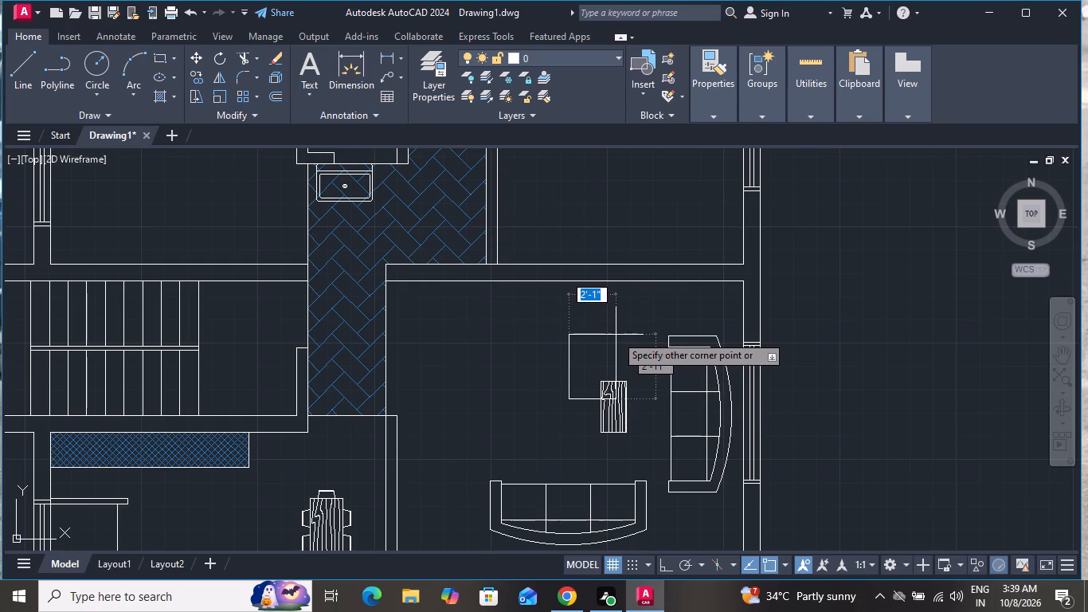
pyautogui.scroll(1, 616, 335)
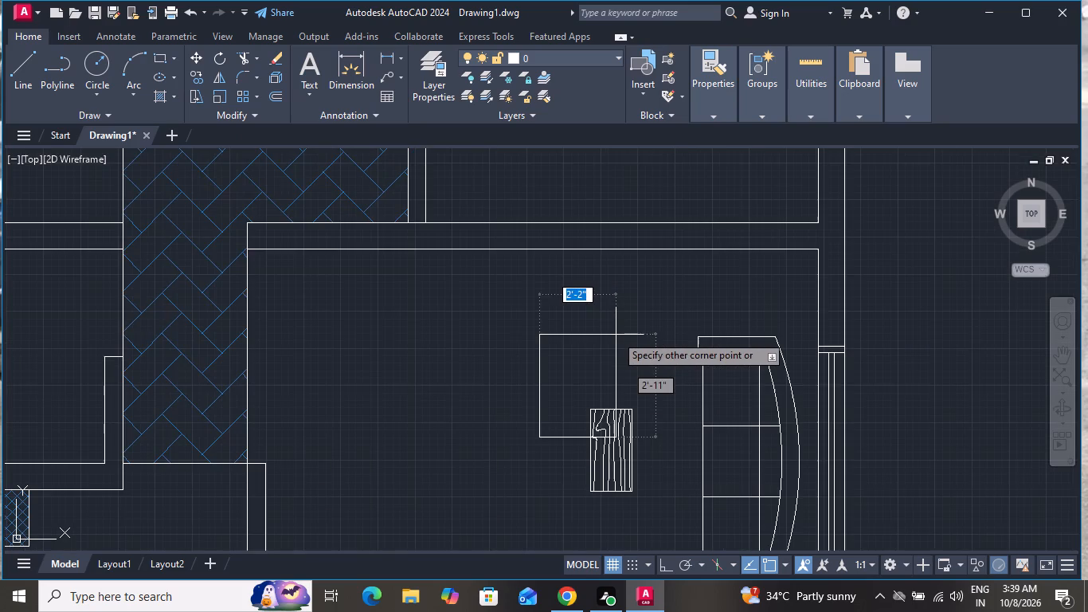
pyautogui.click(616, 335)
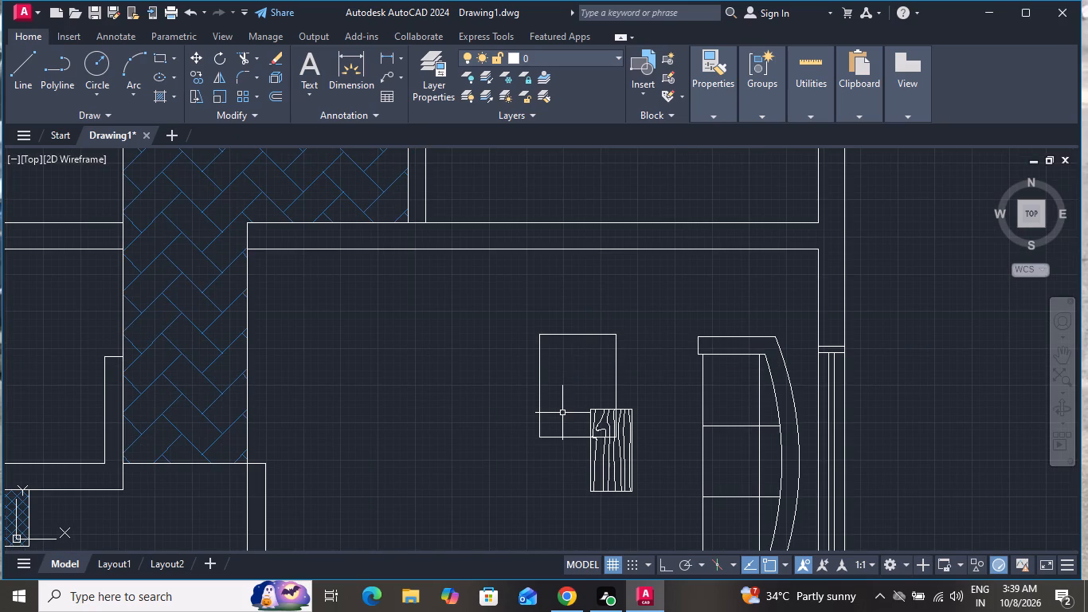
pyautogui.press('Escape')
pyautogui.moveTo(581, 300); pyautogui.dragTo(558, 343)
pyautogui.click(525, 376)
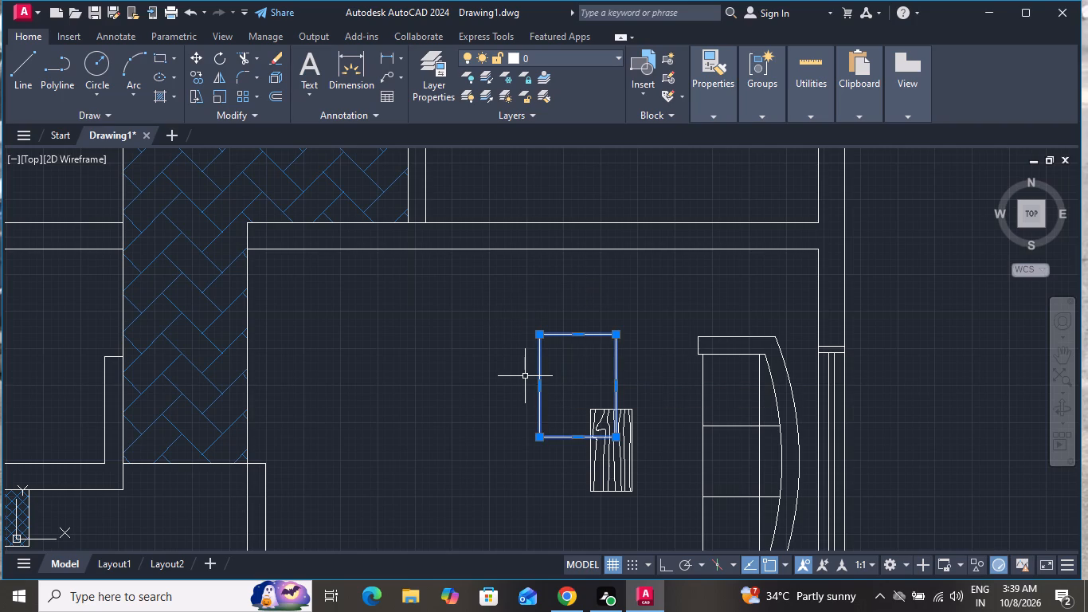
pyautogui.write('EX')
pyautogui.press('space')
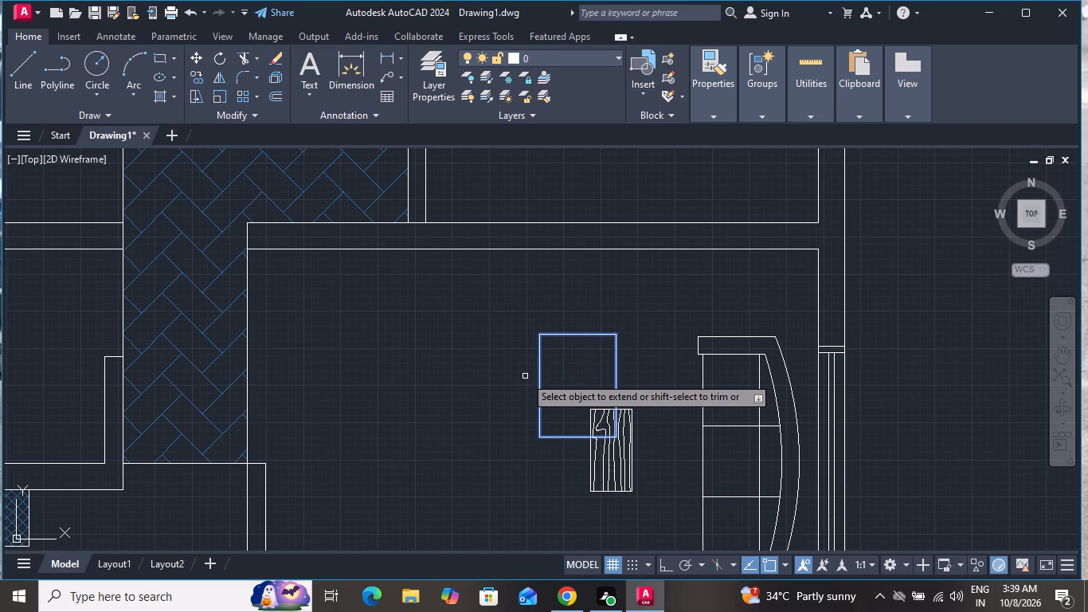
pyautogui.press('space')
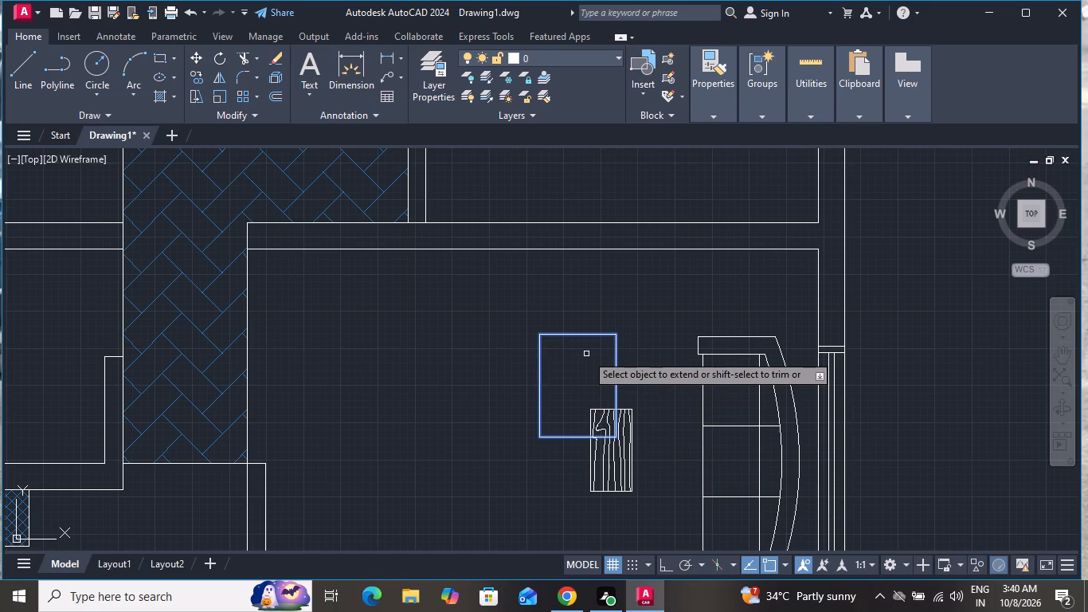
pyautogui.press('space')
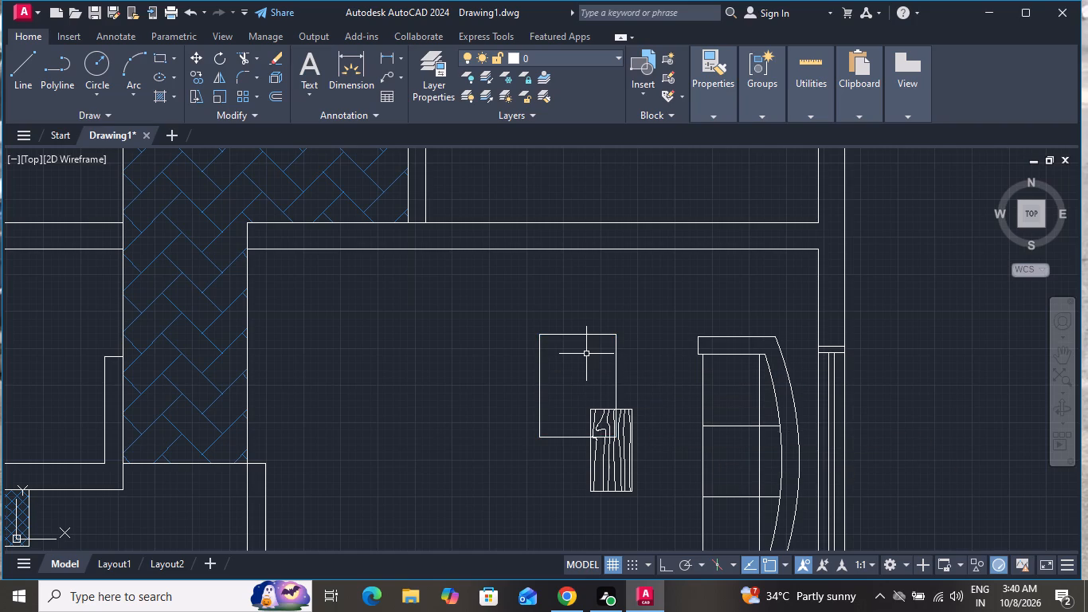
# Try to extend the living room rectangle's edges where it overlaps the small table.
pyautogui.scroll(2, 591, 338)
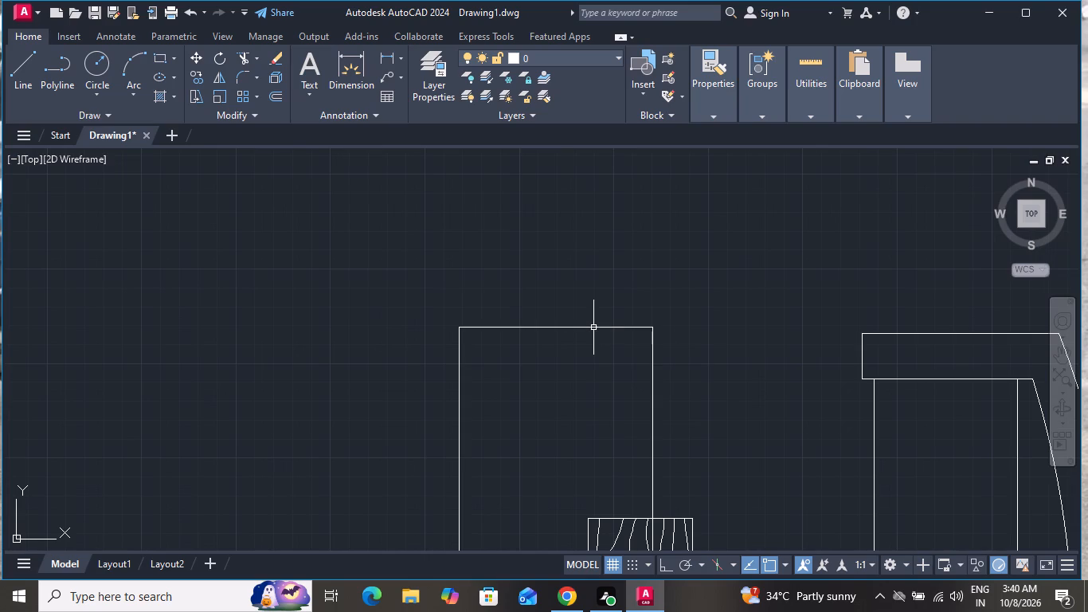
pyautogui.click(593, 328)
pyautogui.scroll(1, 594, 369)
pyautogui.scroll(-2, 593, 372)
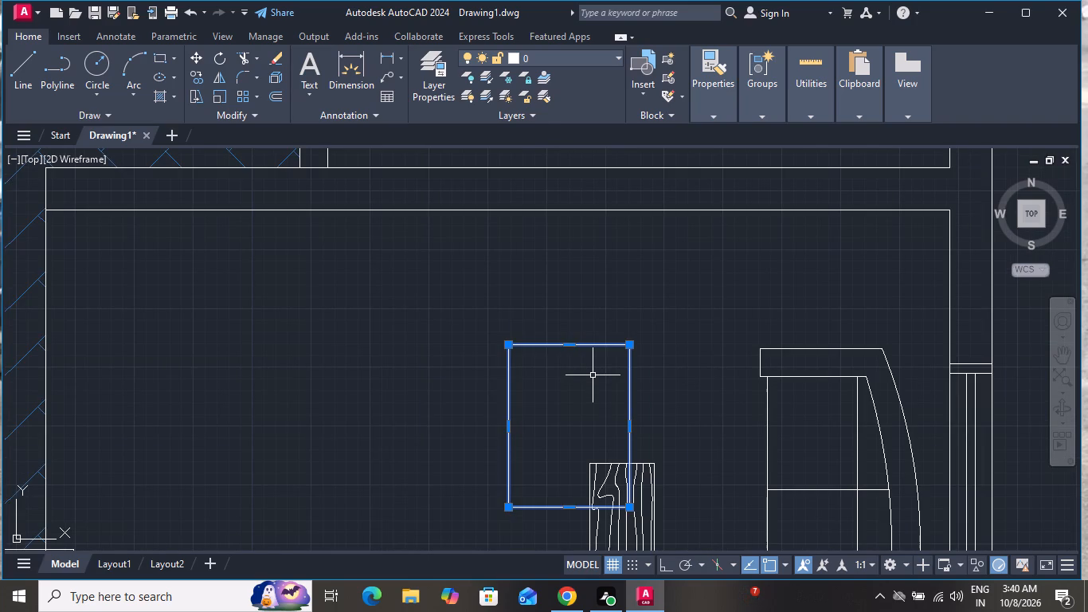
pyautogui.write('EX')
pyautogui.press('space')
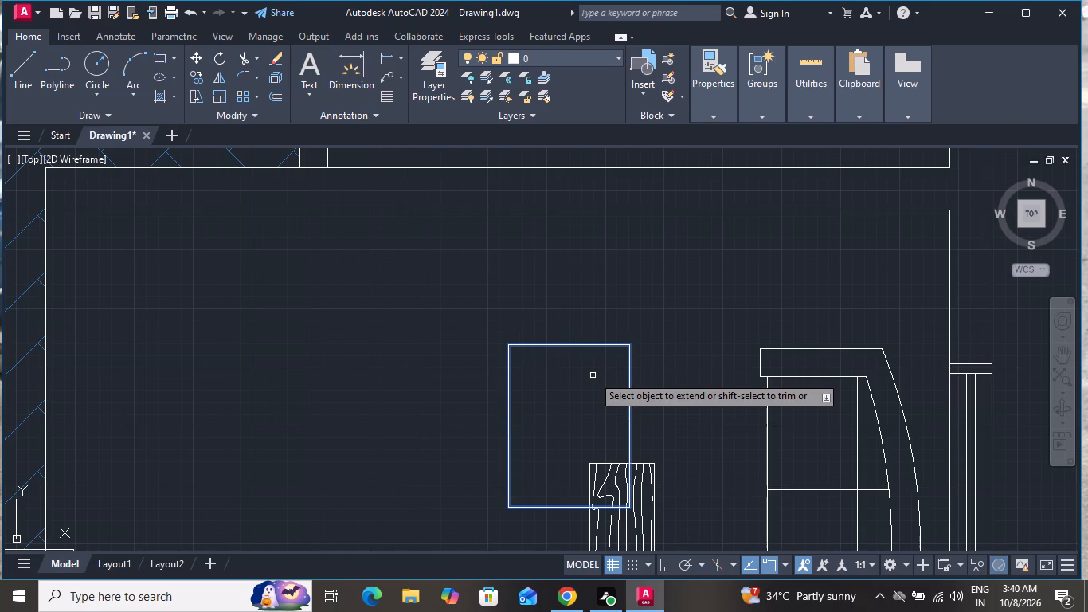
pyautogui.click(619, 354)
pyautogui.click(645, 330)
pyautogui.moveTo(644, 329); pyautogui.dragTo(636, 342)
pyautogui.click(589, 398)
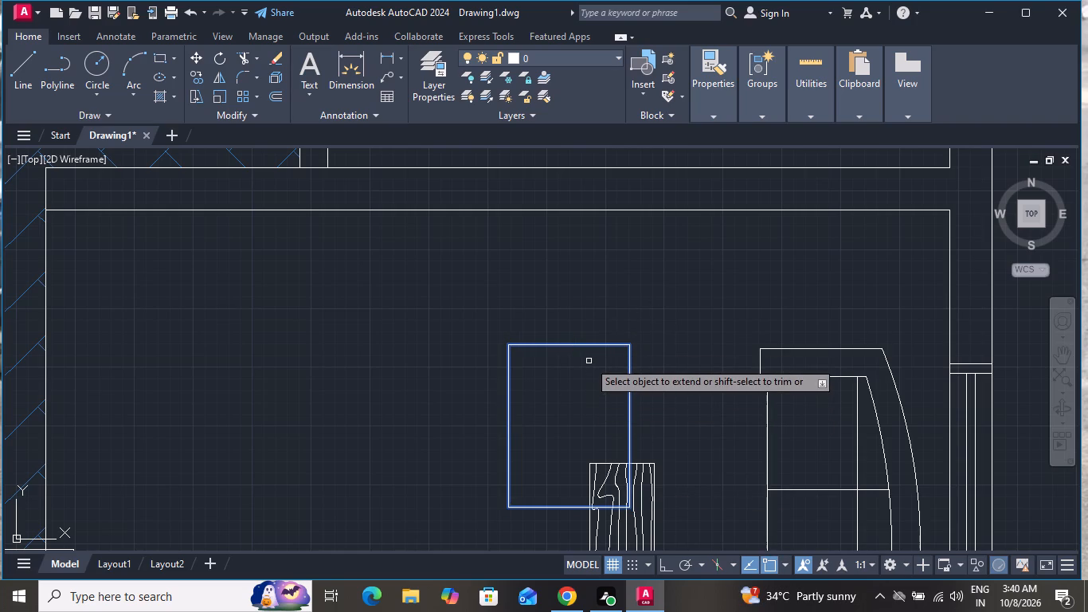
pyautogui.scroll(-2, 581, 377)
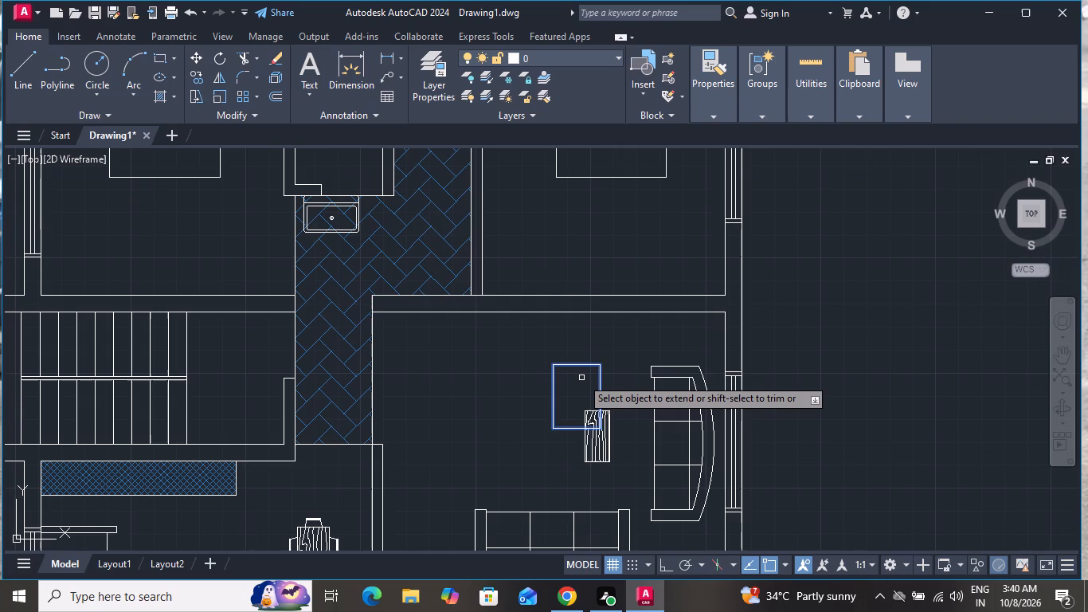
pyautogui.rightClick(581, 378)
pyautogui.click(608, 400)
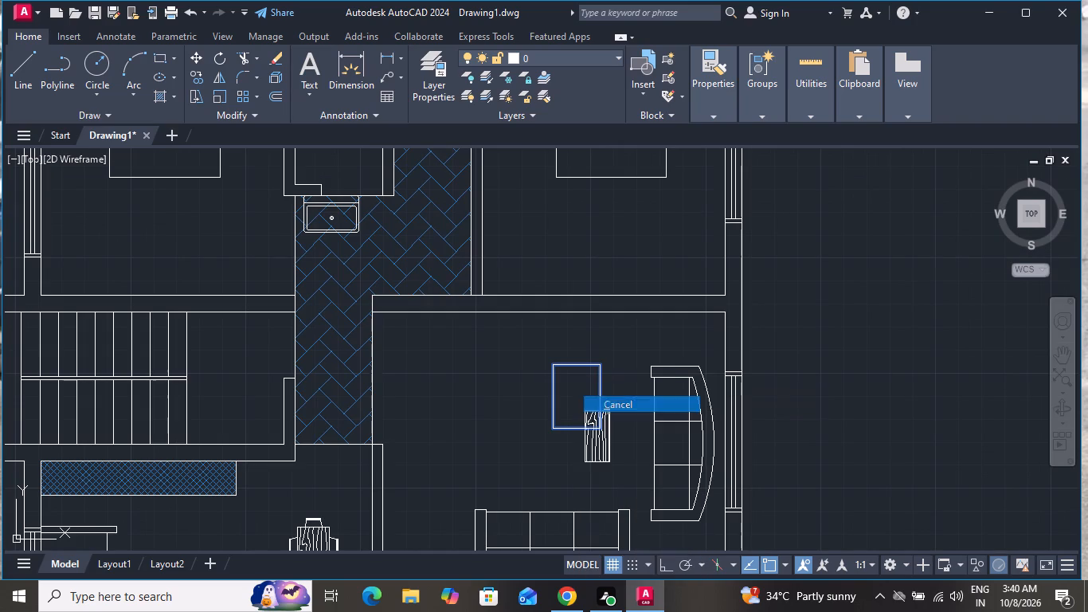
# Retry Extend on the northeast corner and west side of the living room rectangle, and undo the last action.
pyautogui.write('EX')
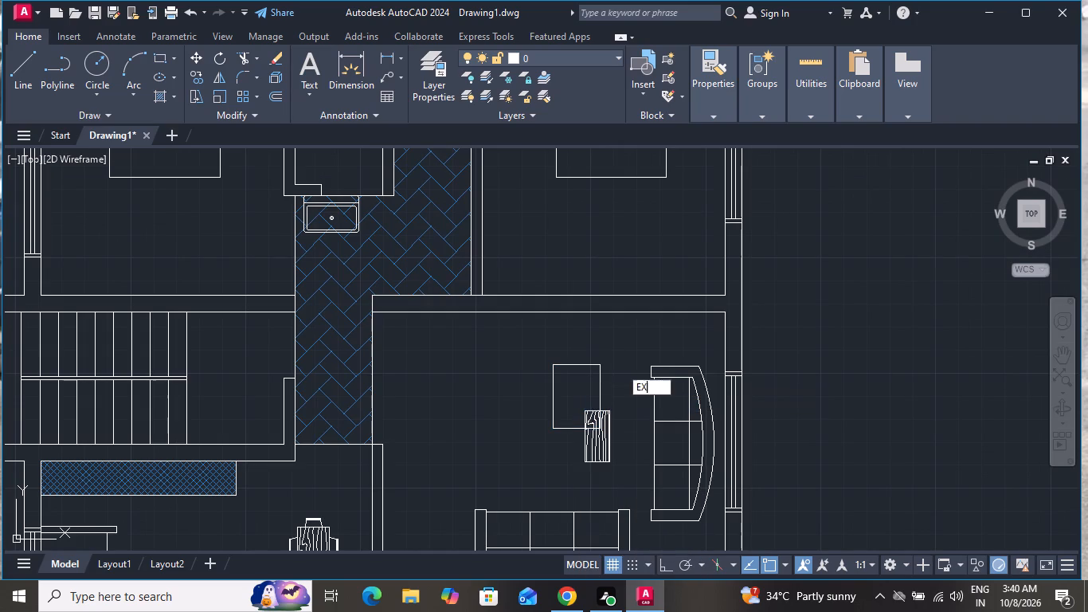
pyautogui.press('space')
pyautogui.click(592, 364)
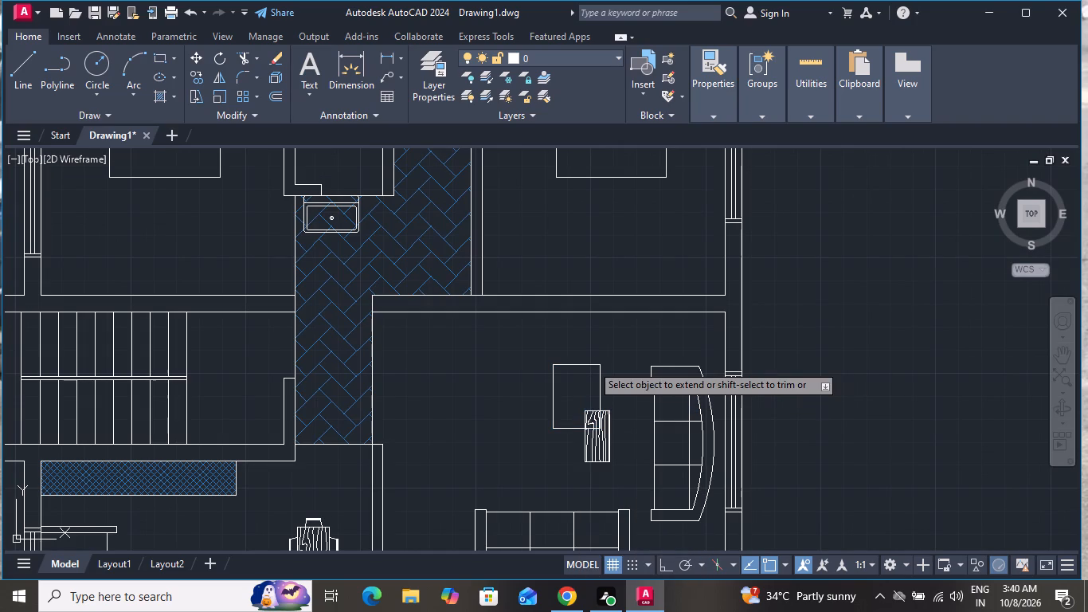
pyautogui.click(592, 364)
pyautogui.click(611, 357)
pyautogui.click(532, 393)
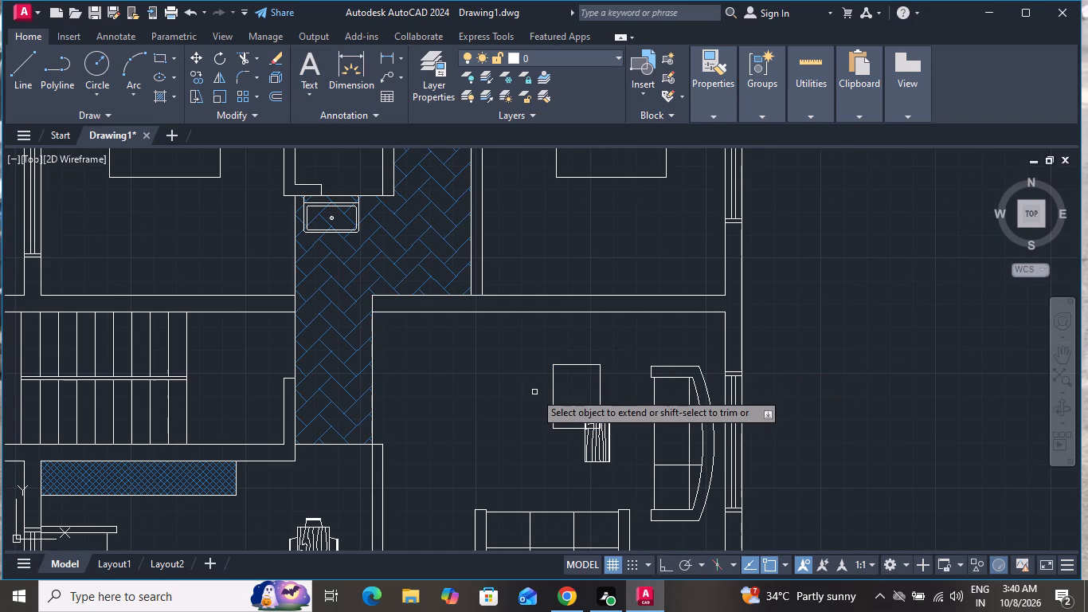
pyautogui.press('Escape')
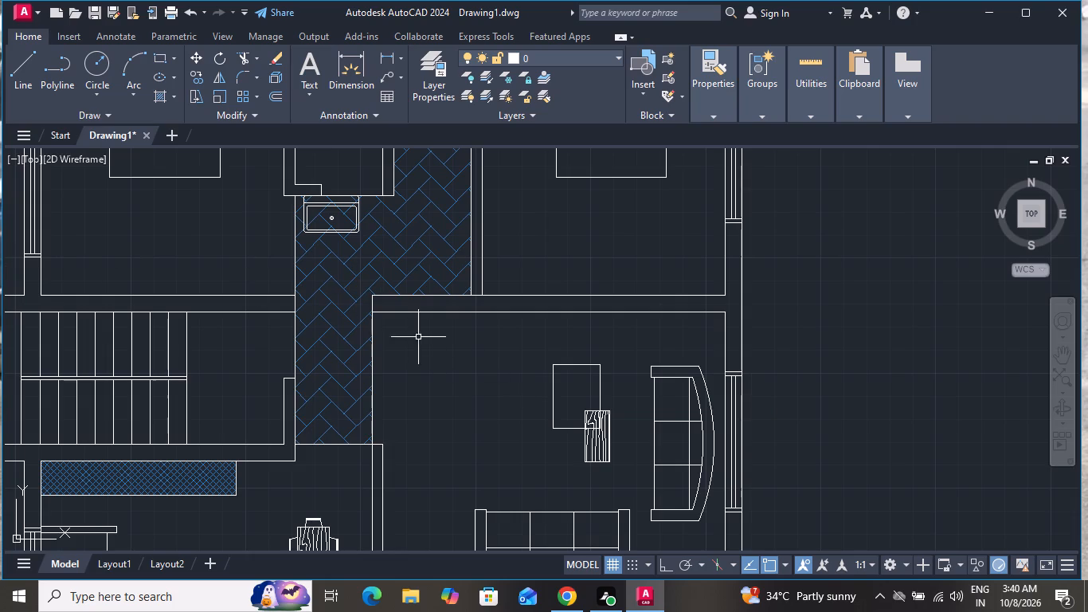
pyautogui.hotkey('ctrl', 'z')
# Delete the rectangle overlapping the small wood-grained table in the living room.
pyautogui.click(553, 341)
pyautogui.click(557, 410)
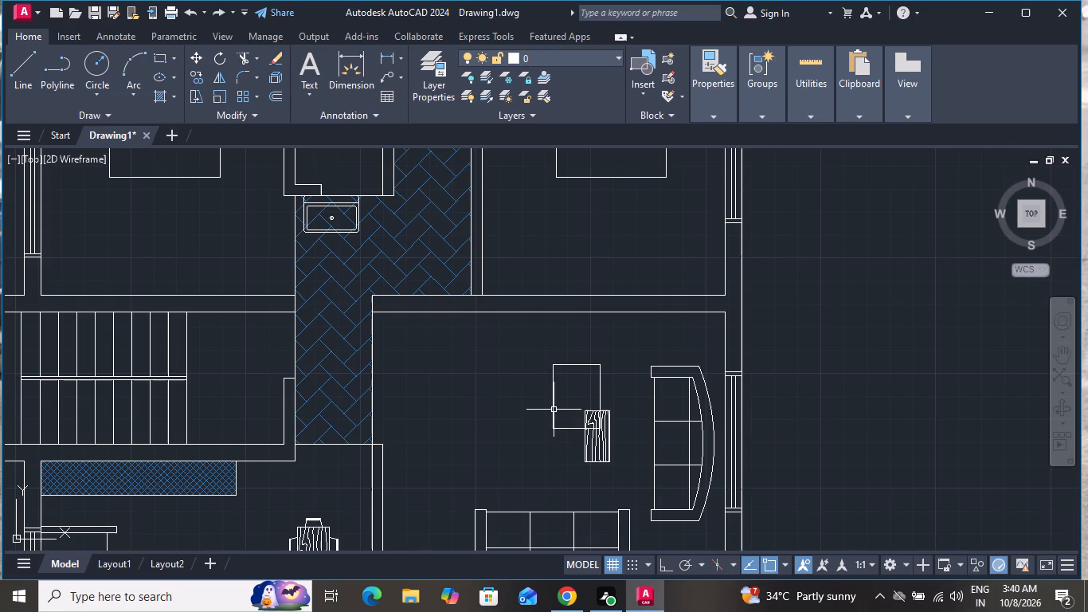
pyautogui.click(600, 366)
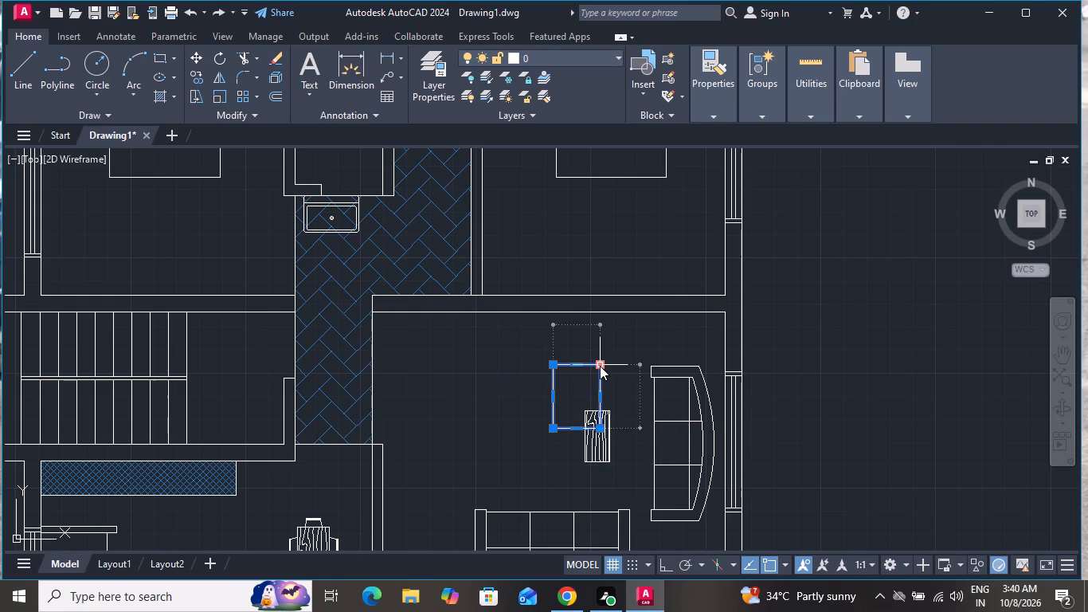
pyautogui.press('Delete')
pyautogui.press('Delete')
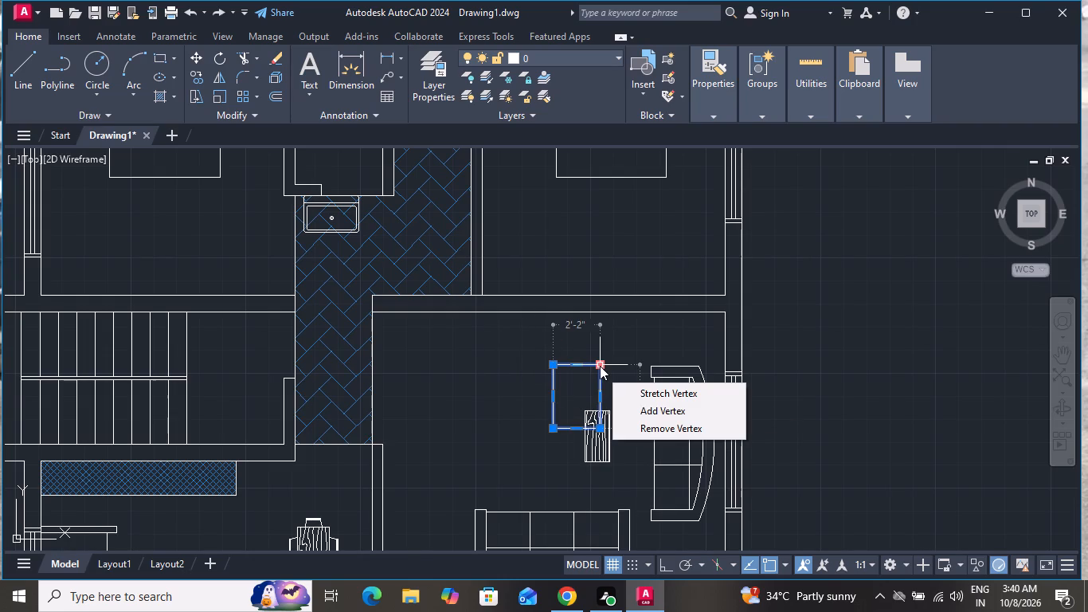
pyautogui.press('Delete')
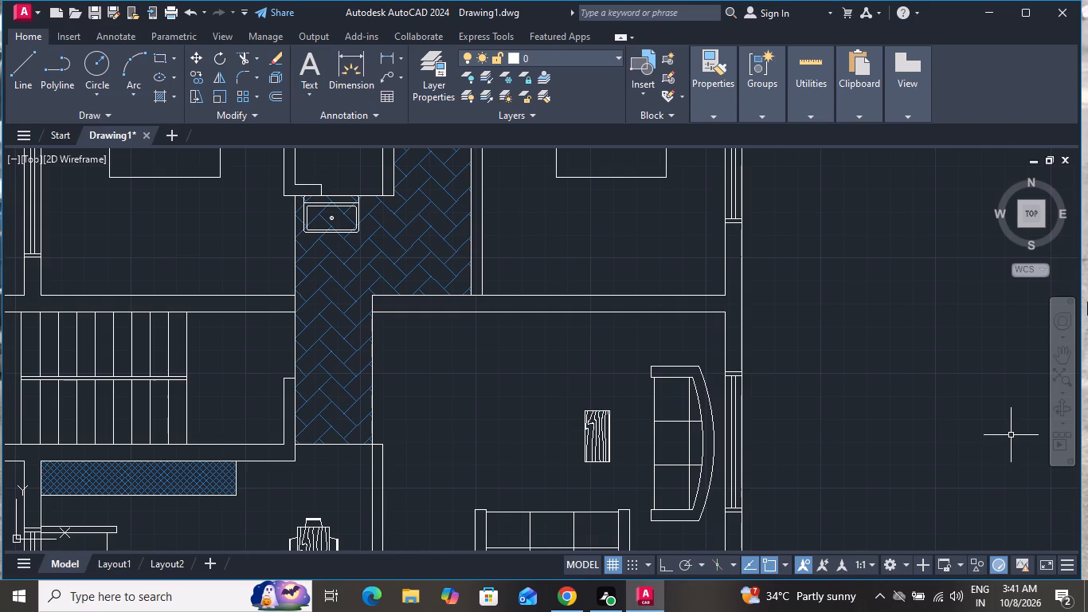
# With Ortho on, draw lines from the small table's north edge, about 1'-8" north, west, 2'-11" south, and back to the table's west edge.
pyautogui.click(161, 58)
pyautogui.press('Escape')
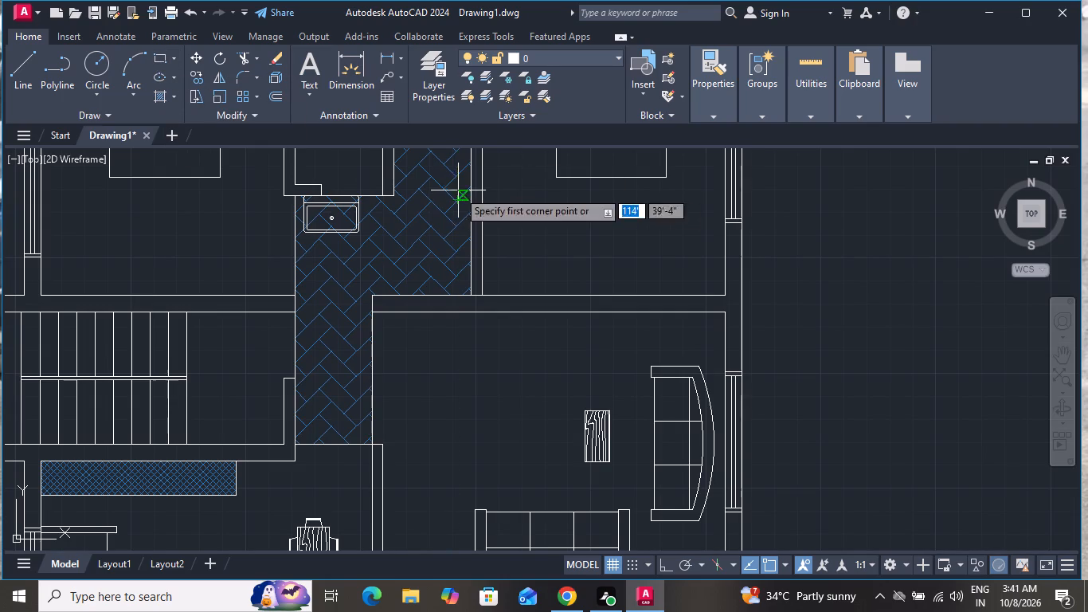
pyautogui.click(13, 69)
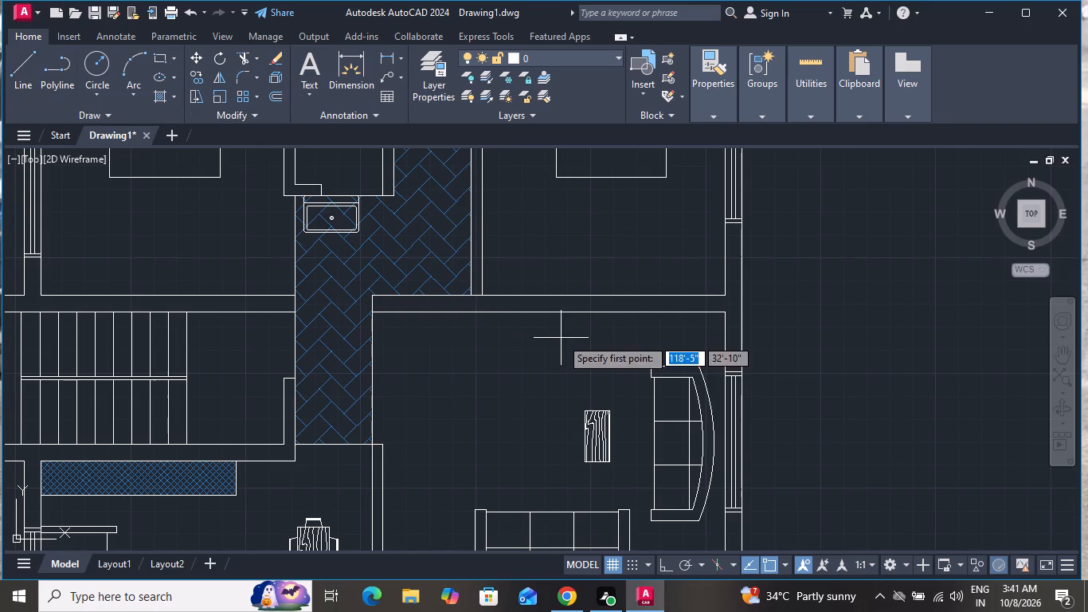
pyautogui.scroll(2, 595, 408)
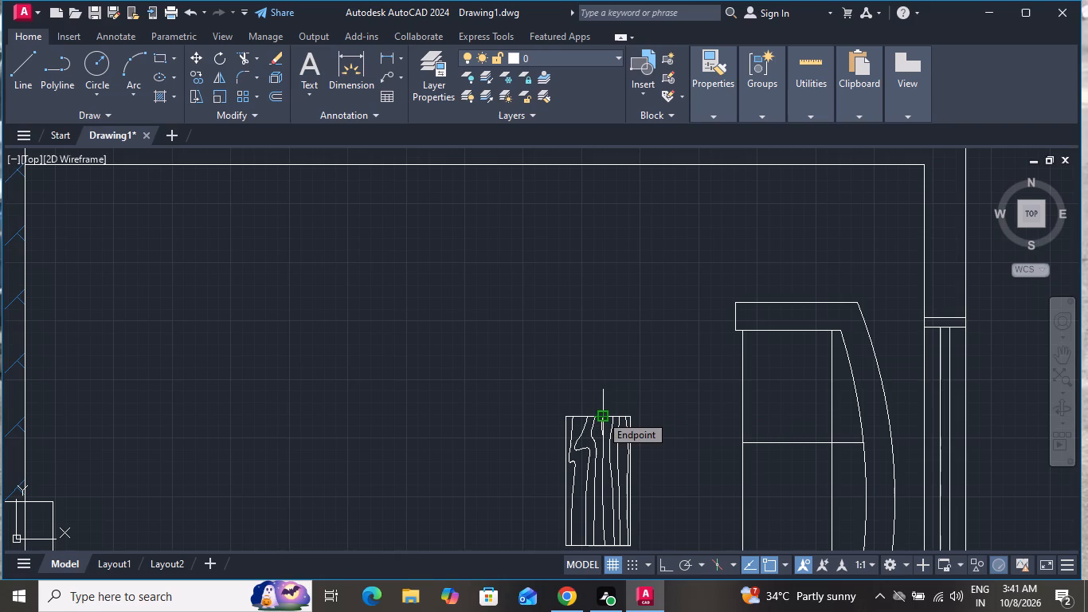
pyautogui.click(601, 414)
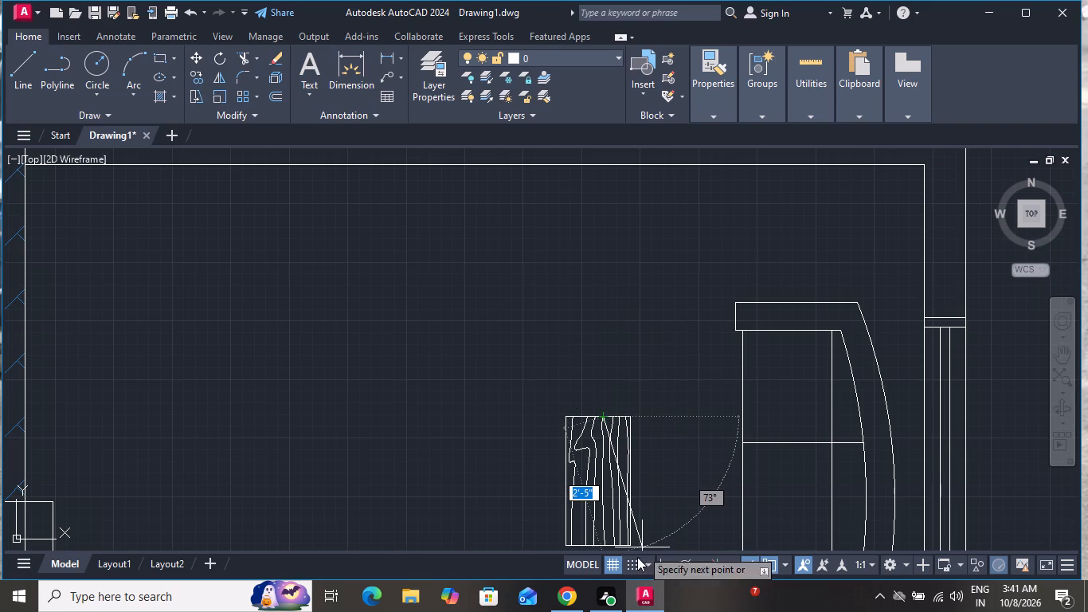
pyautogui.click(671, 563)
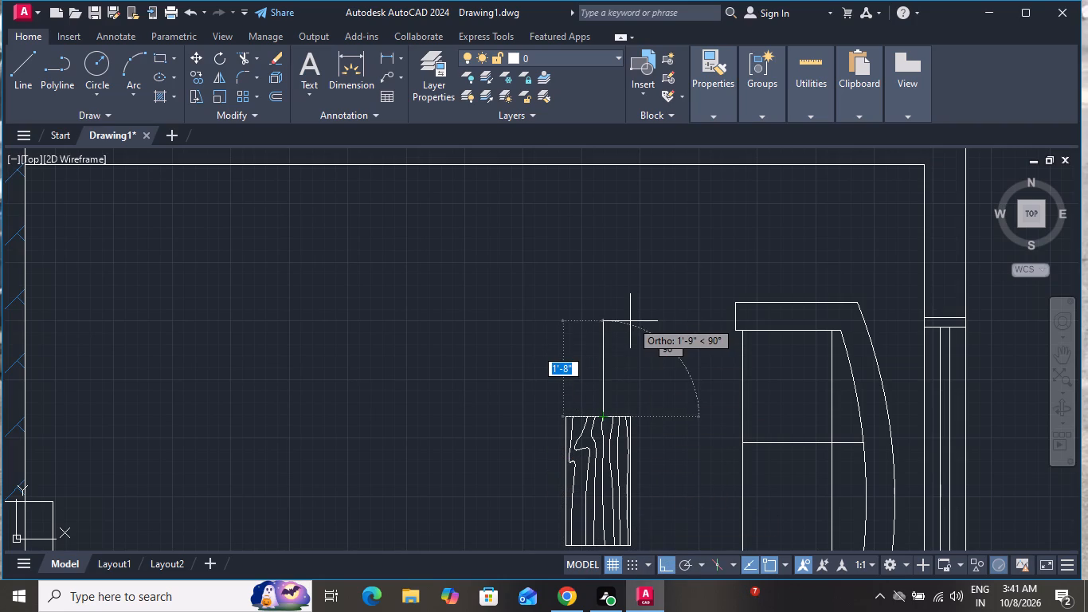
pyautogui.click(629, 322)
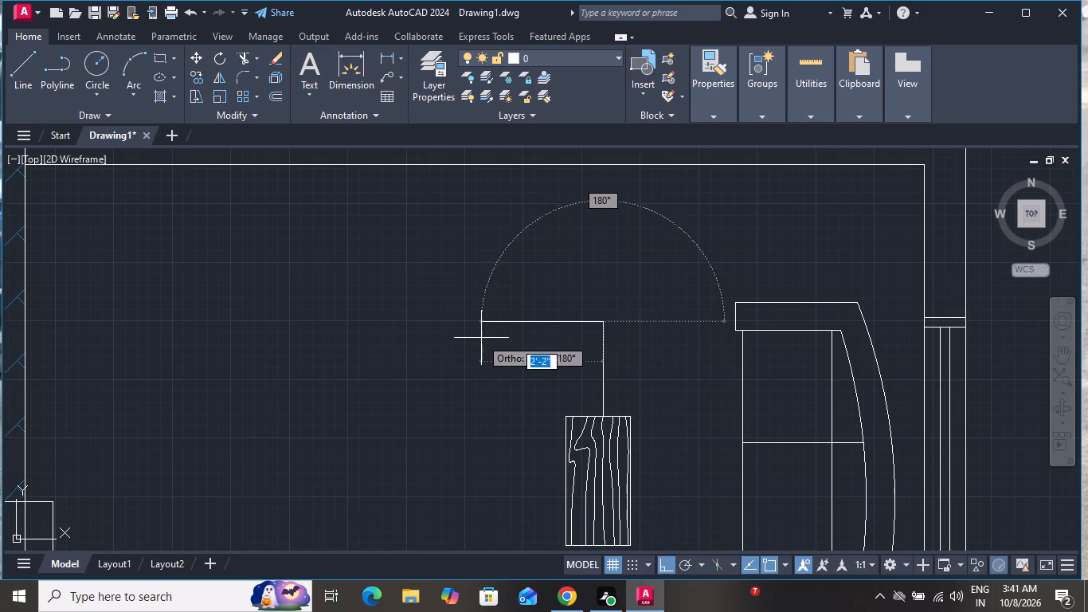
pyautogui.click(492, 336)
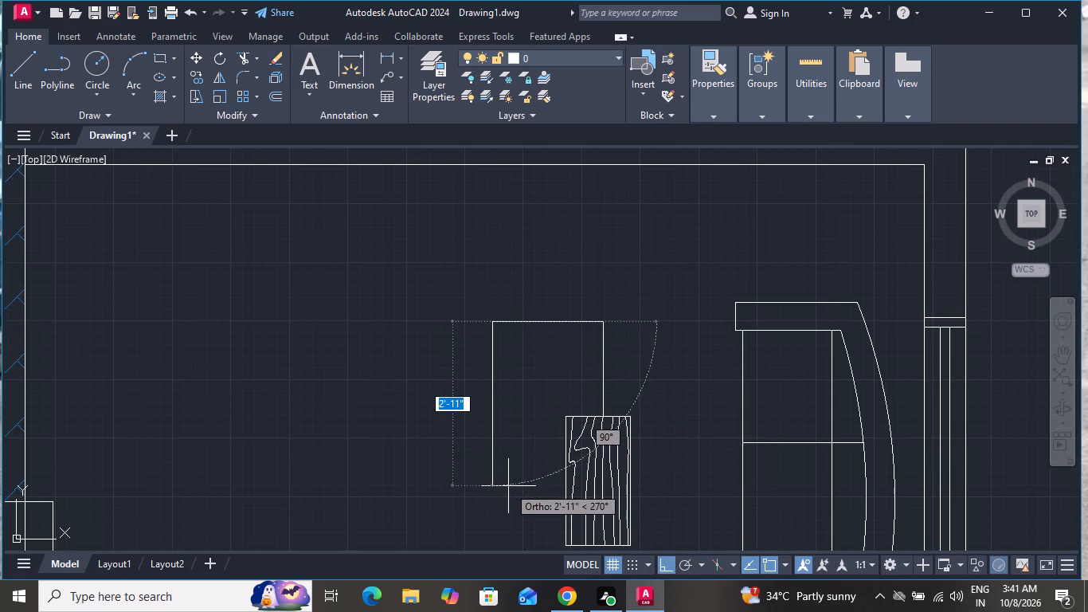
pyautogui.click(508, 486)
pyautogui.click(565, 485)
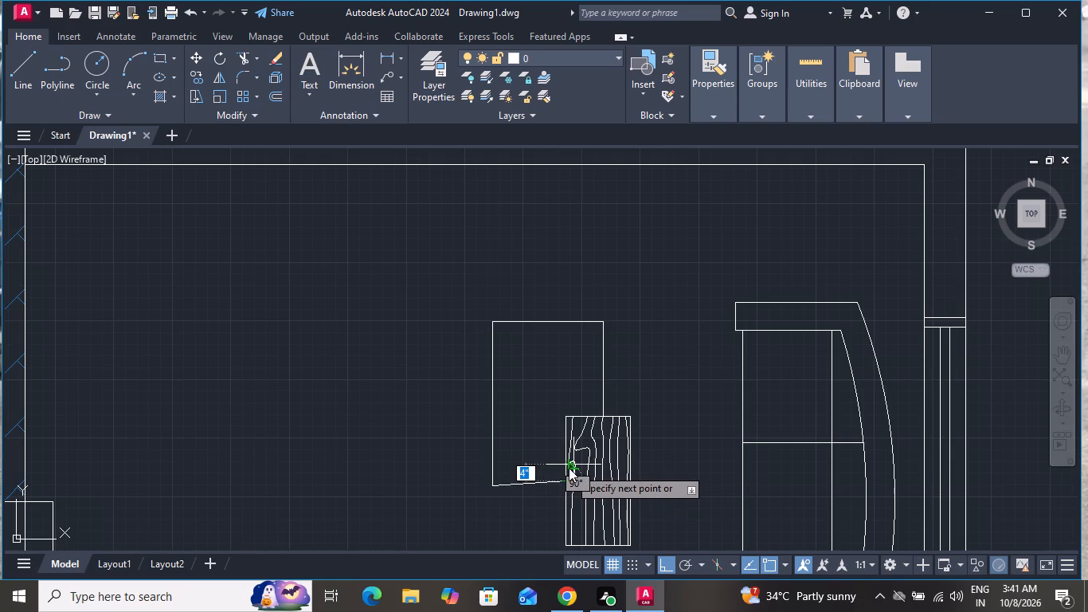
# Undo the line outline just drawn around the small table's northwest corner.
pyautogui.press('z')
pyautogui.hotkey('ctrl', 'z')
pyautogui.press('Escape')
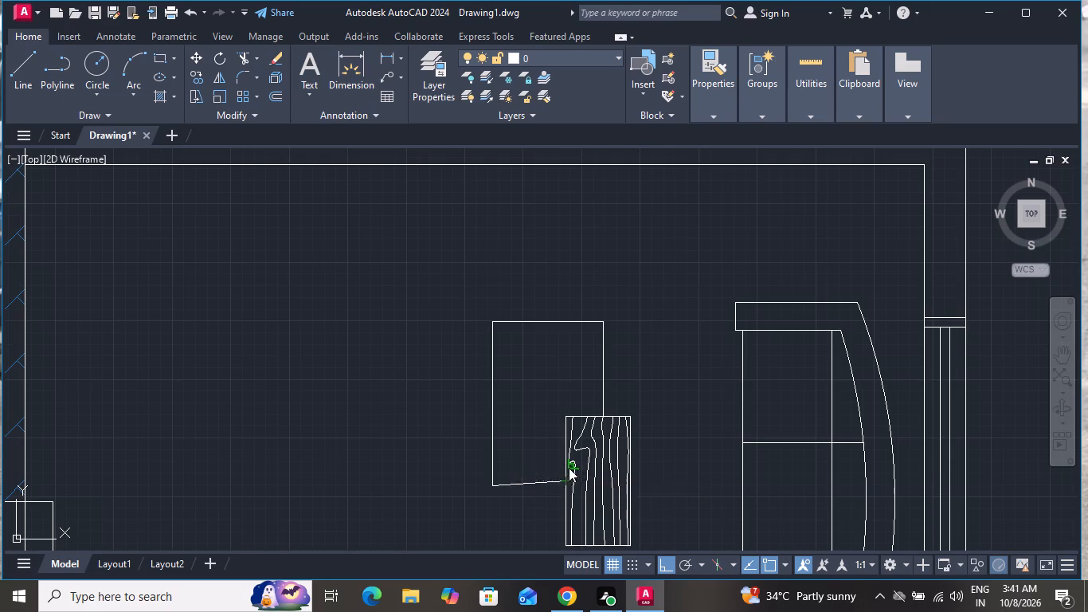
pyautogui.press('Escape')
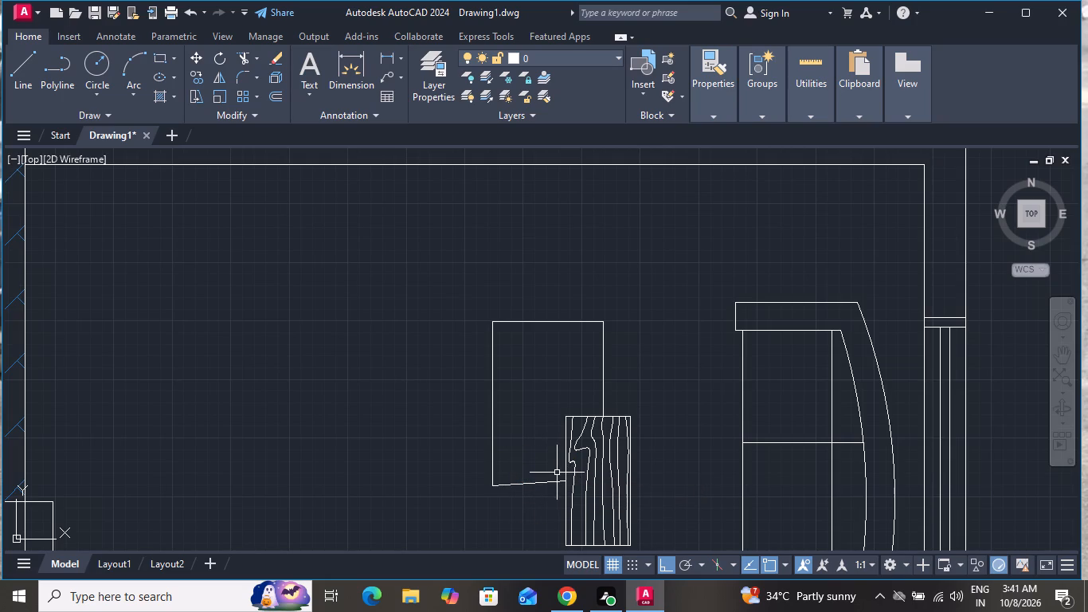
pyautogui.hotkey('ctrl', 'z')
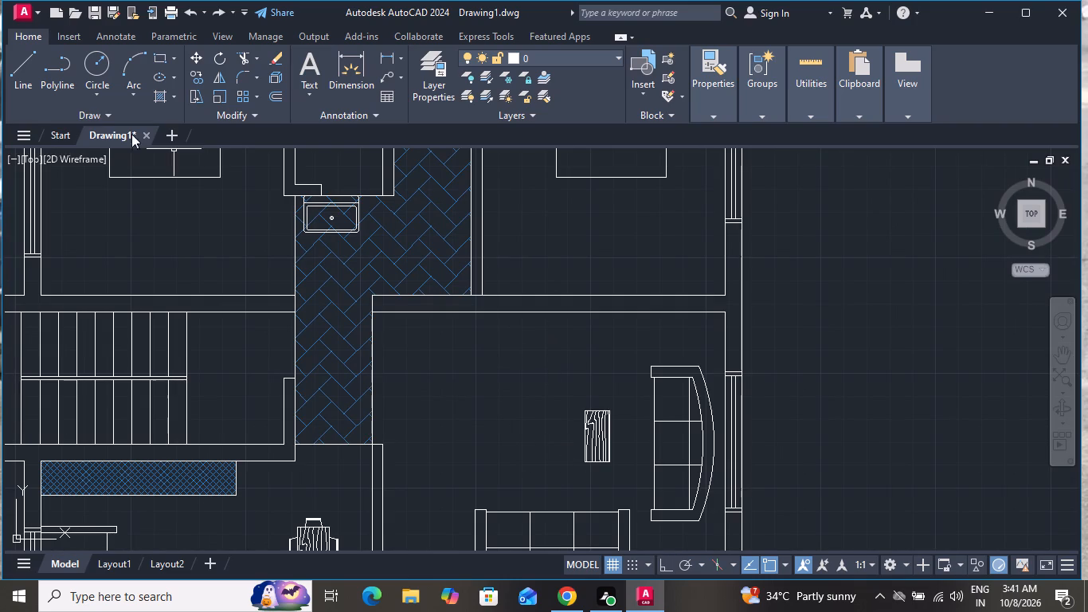
# With Ortho on, draw lines from the small table's north edge going north, west, about 2'-2" south and 1'-3" east to its west edge.
pyautogui.click(25, 62)
pyautogui.scroll(1, 585, 412)
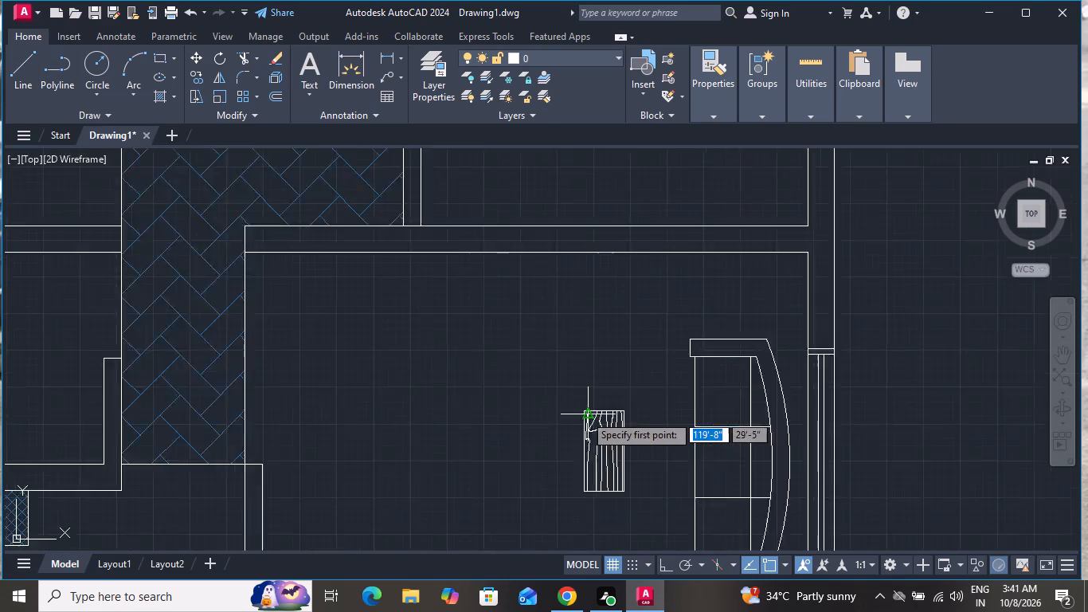
pyautogui.scroll(1, 585, 414)
pyautogui.click(603, 408)
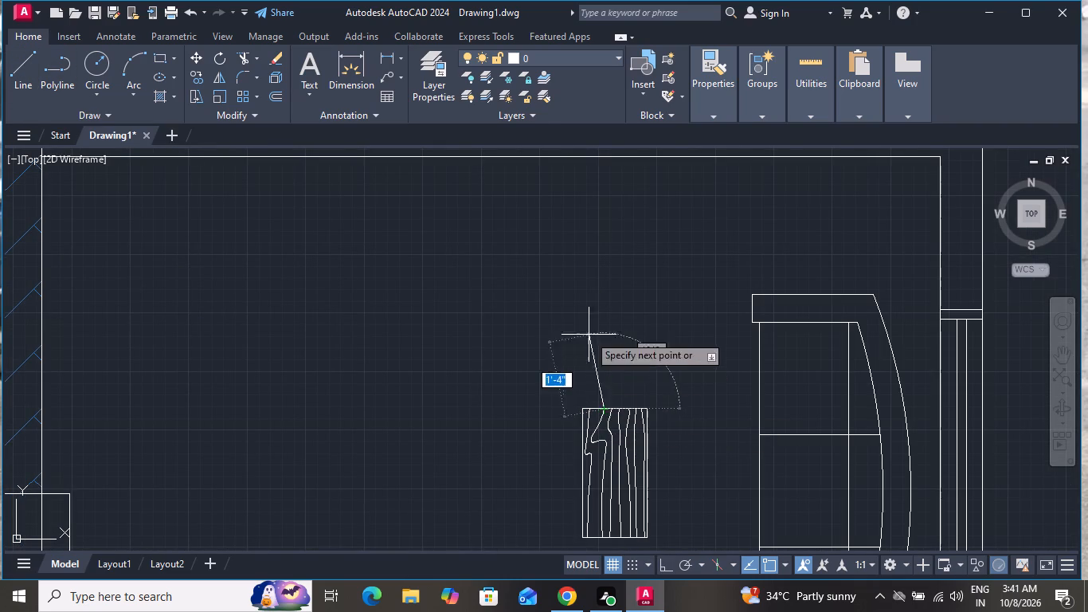
pyautogui.click(670, 564)
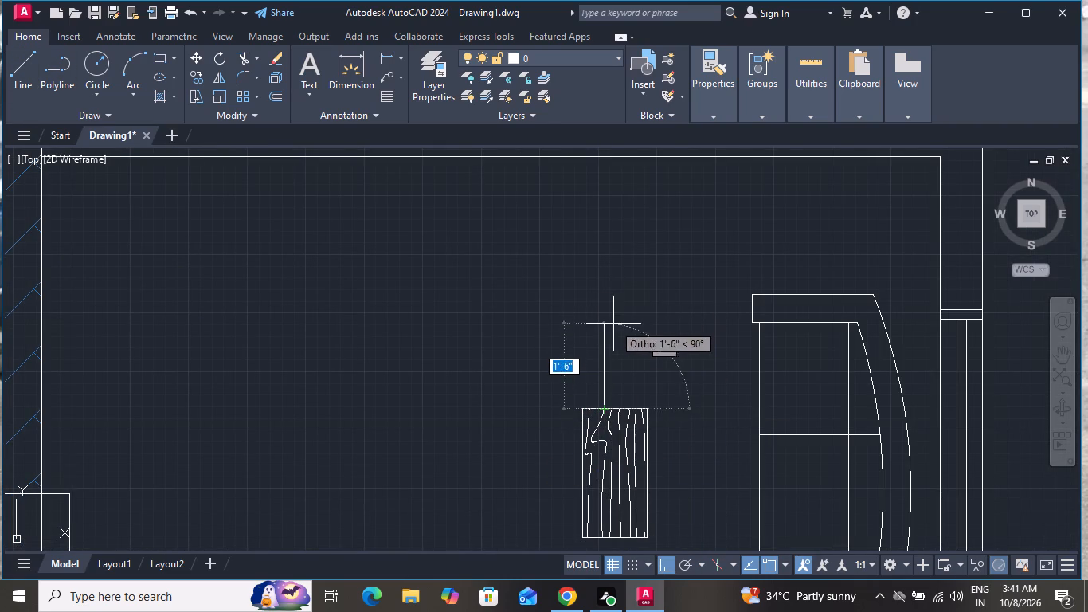
pyautogui.click(610, 347)
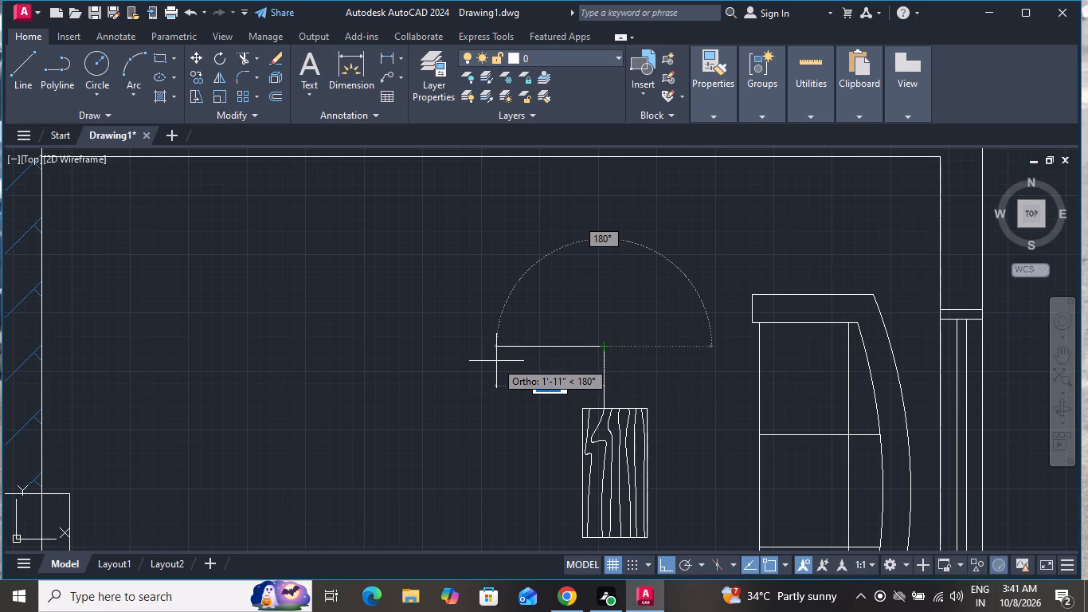
pyautogui.click(511, 355)
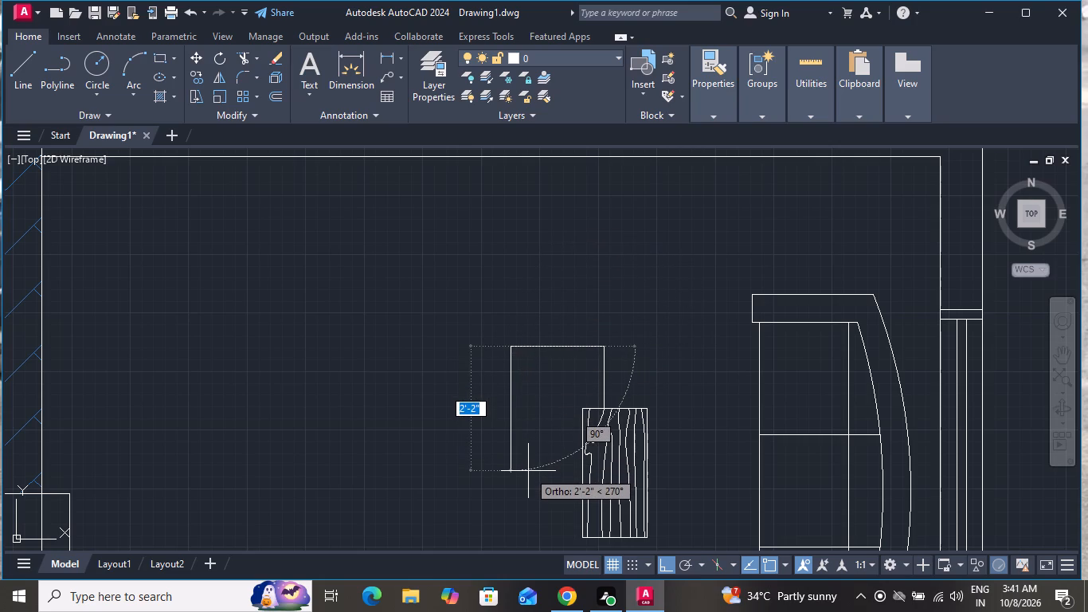
pyautogui.click(528, 471)
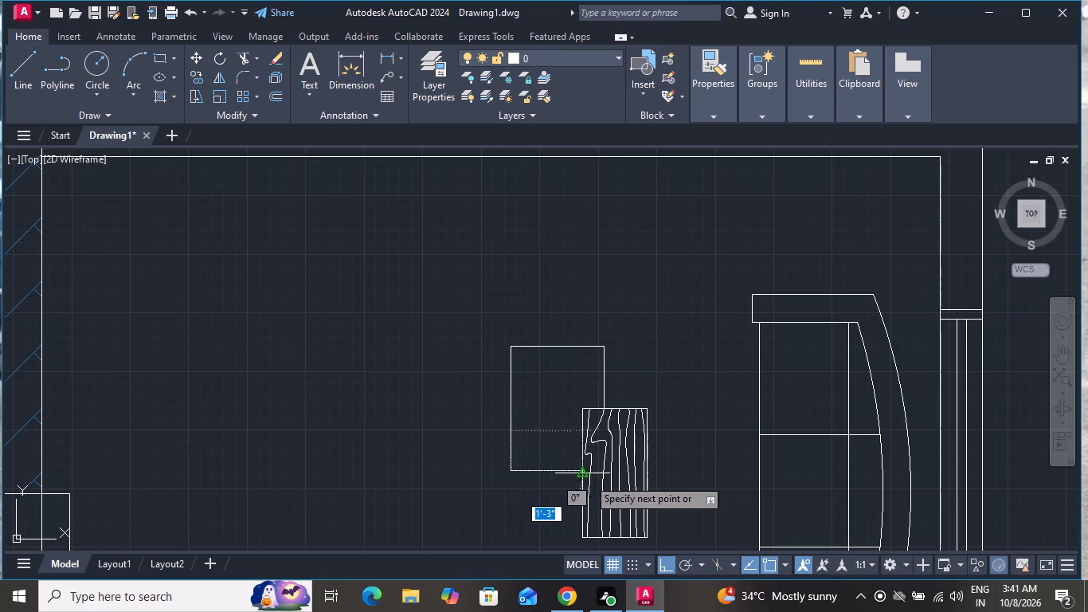
pyautogui.scroll(4, 589, 468)
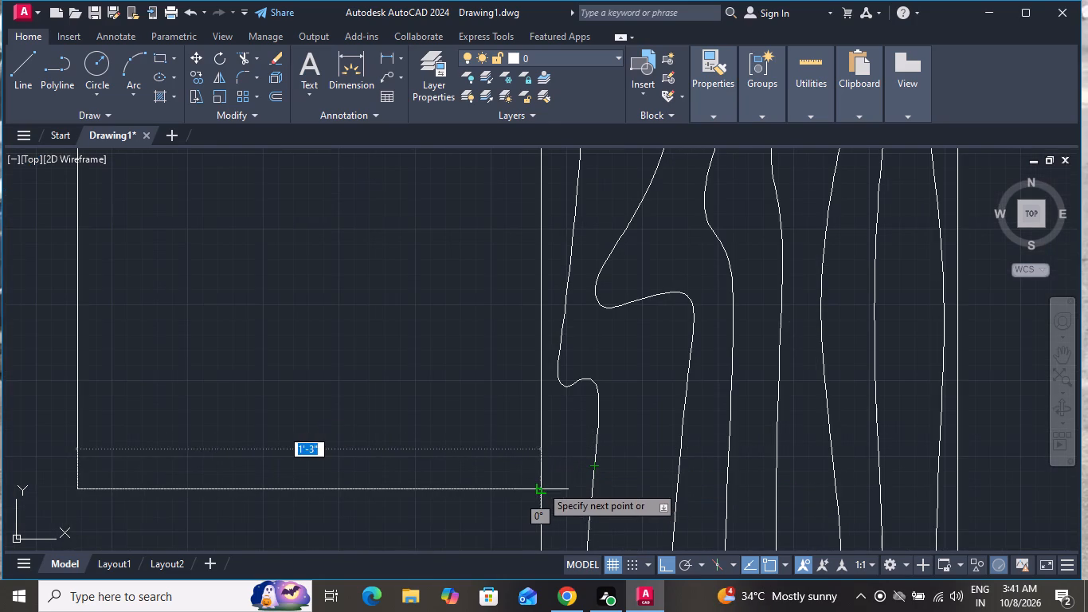
pyautogui.click(541, 485)
pyautogui.rightClick(558, 460)
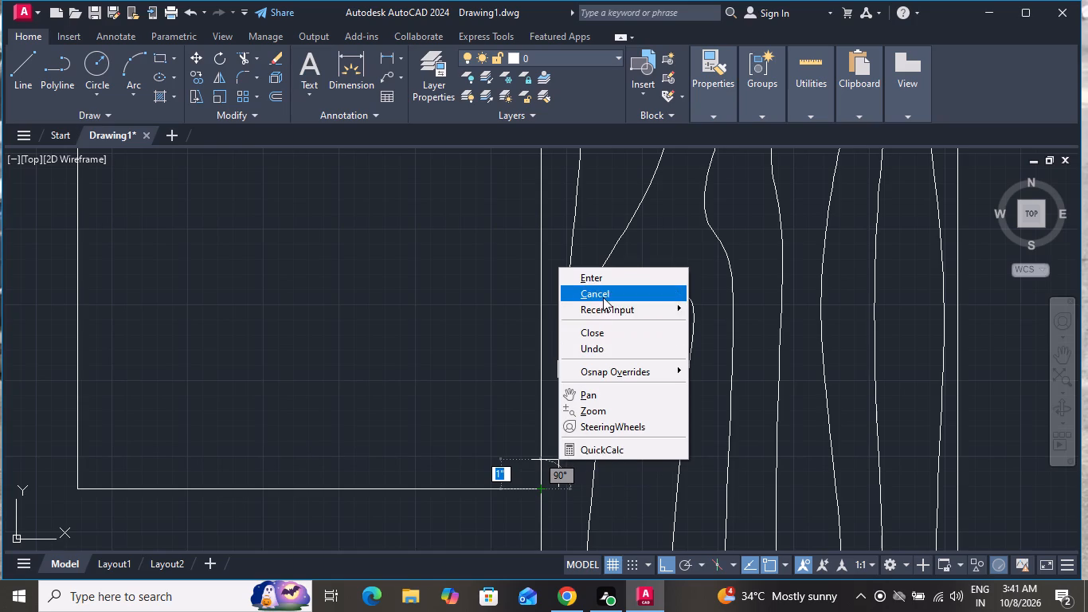
pyautogui.click(603, 297)
pyautogui.scroll(-3, 560, 382)
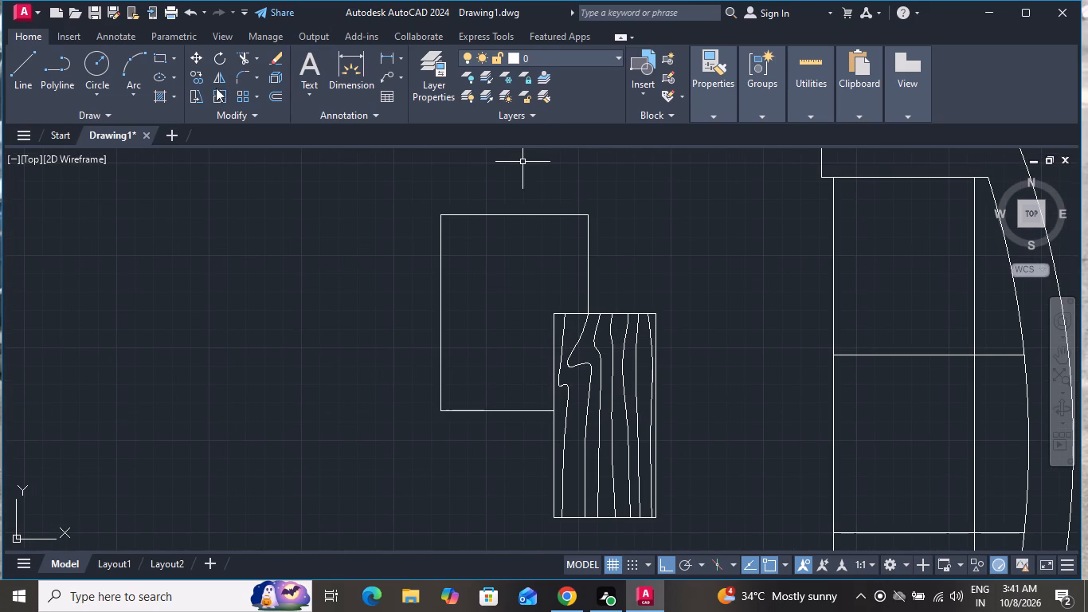
# Hatch the outline northwest of the small wood-grained living room table with the AR-HBONE pattern at scale 8.
pyautogui.click(159, 96)
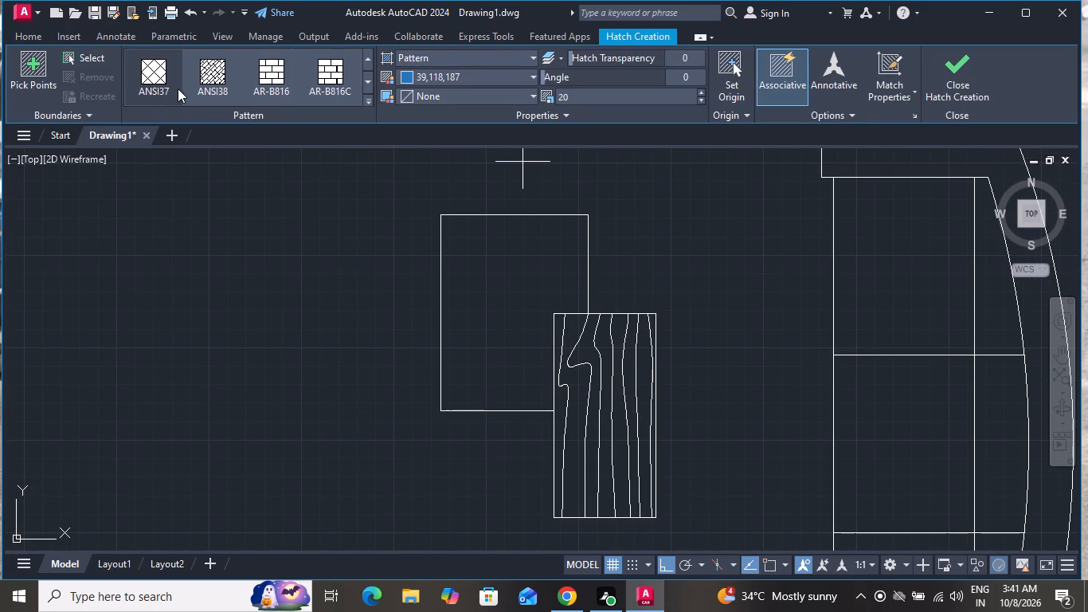
pyautogui.scroll(-1, 185, 92)
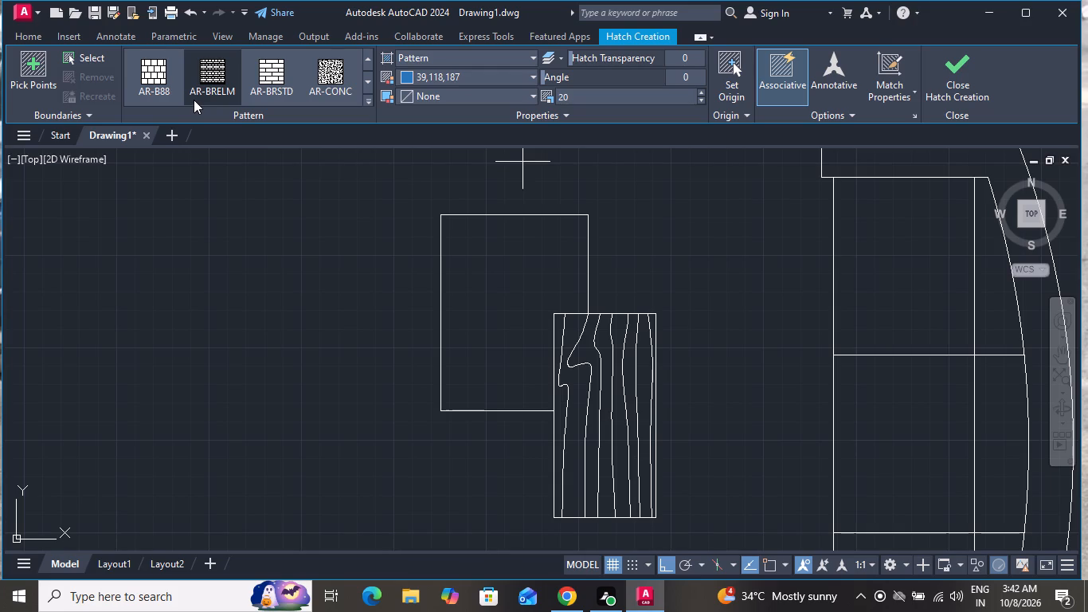
pyautogui.scroll(-3, 194, 100)
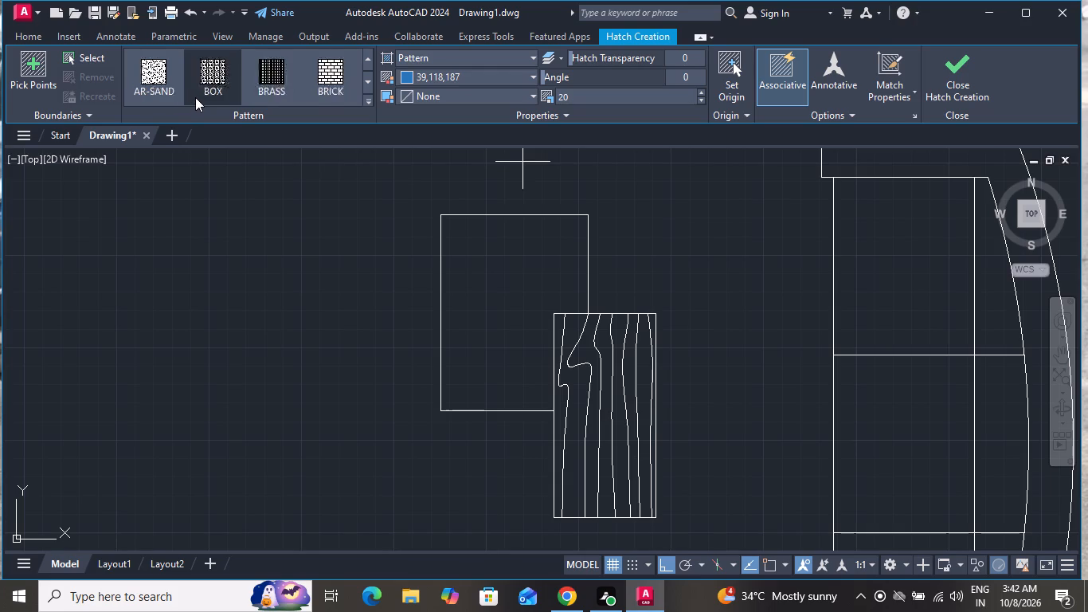
pyautogui.scroll(1, 197, 96)
pyautogui.scroll(-3, 197, 96)
pyautogui.scroll(1, 197, 96)
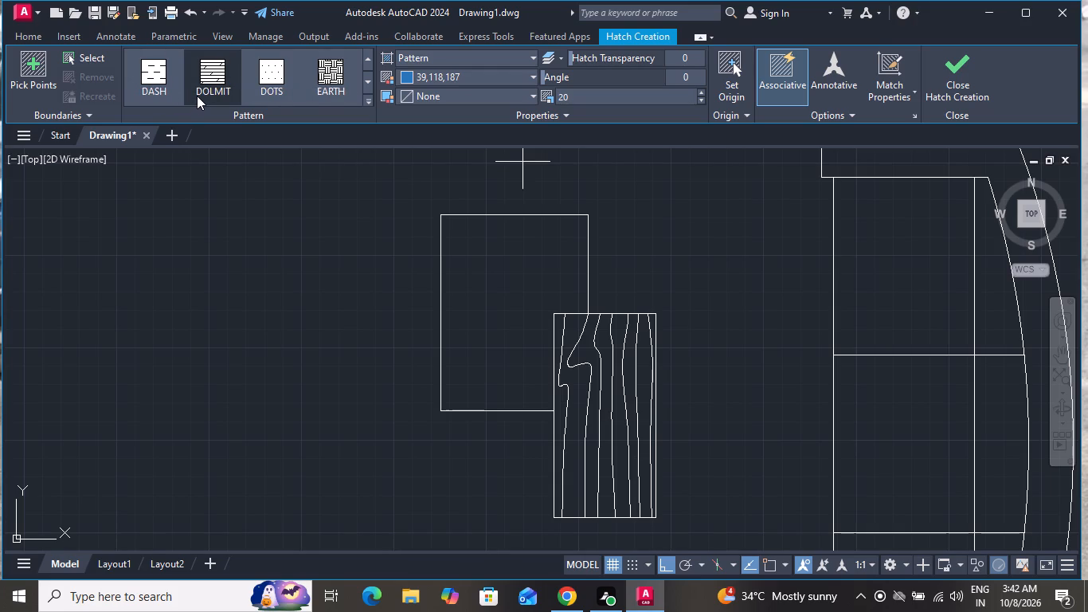
pyautogui.scroll(-3, 197, 96)
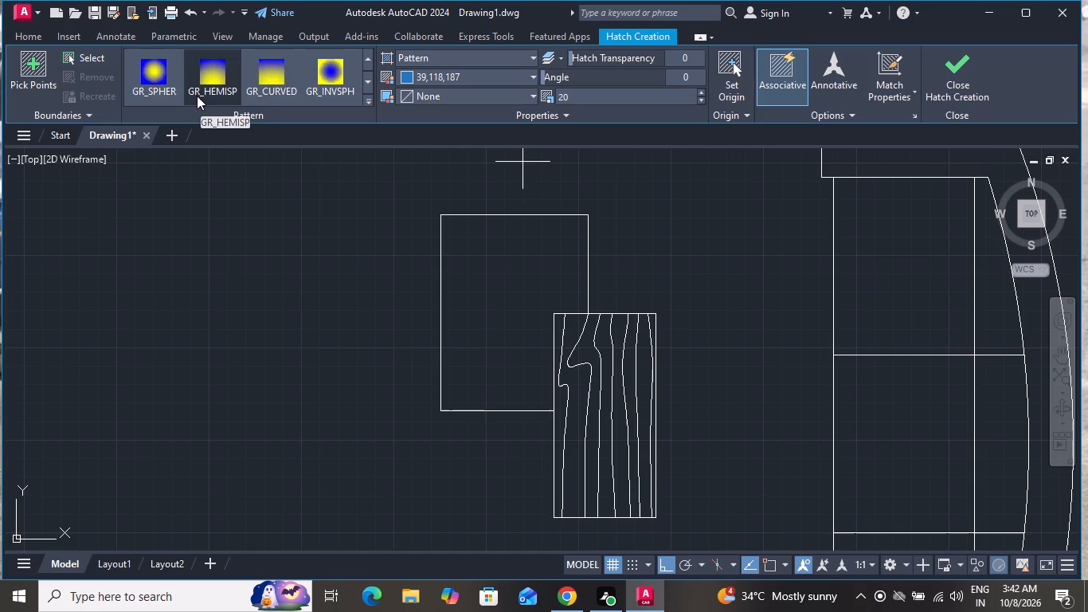
pyautogui.scroll(-6, 197, 96)
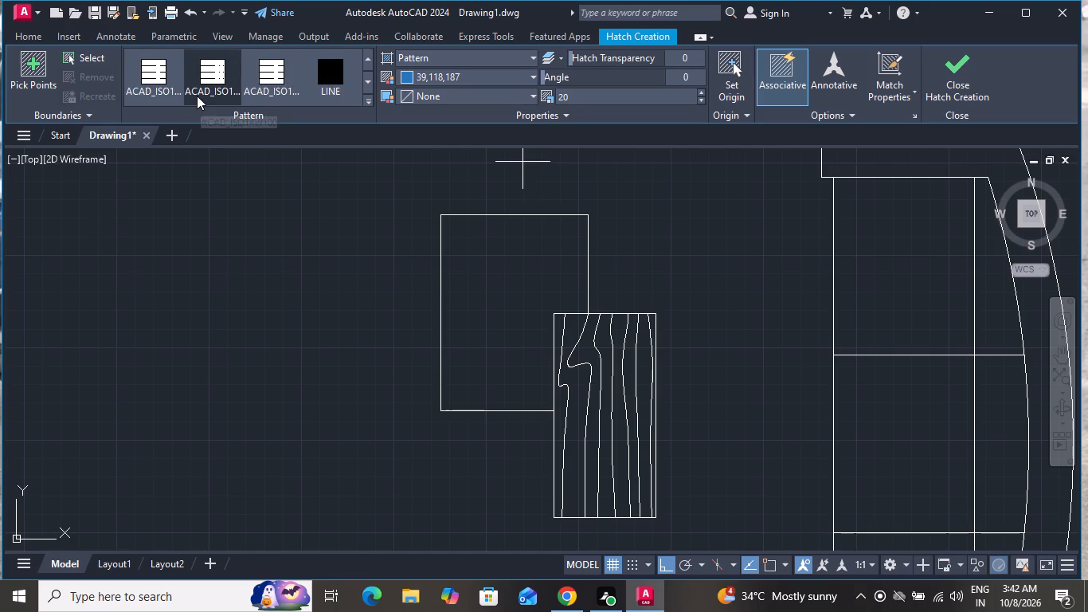
pyautogui.scroll(1, 197, 96)
pyautogui.scroll(-1, 197, 96)
pyautogui.scroll(5, 197, 96)
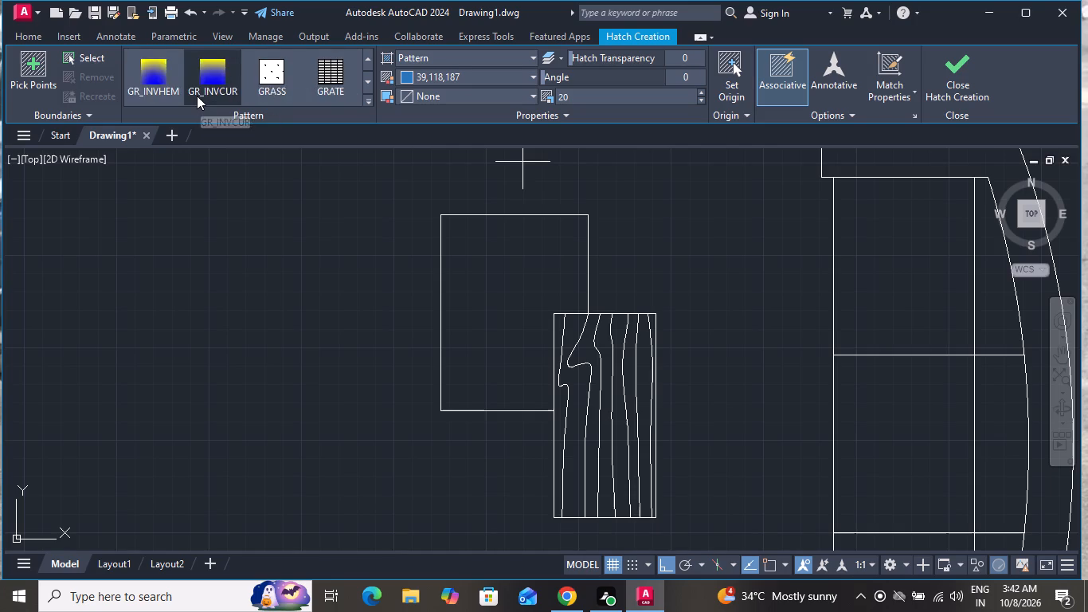
pyautogui.scroll(2, 197, 96)
pyautogui.scroll(-1, 197, 96)
pyautogui.scroll(3, 197, 96)
pyautogui.scroll(-1, 197, 96)
pyautogui.scroll(3, 197, 96)
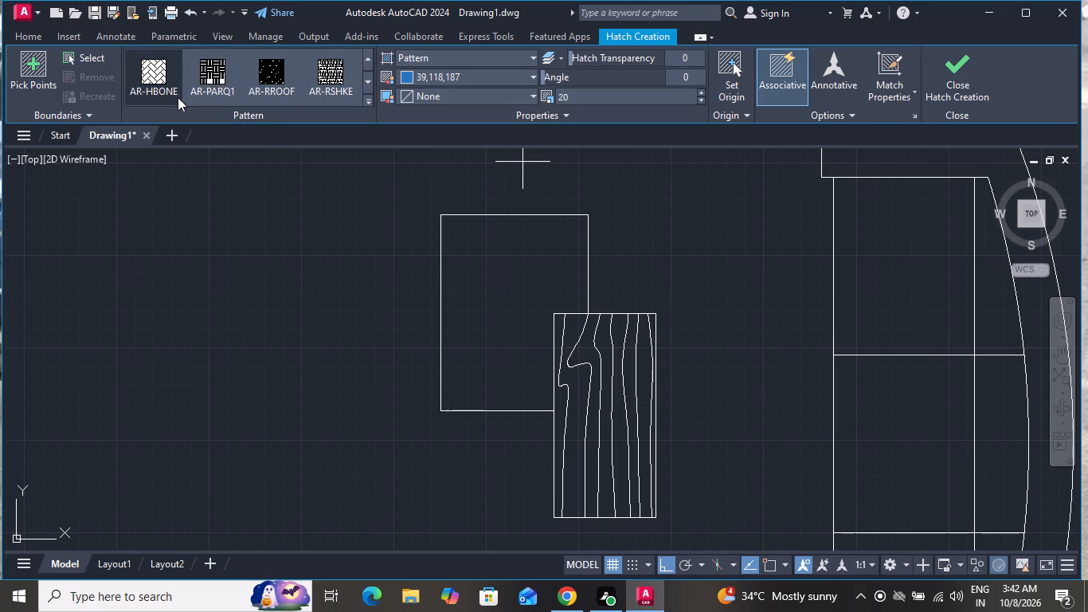
pyautogui.click(160, 68)
pyautogui.click(475, 254)
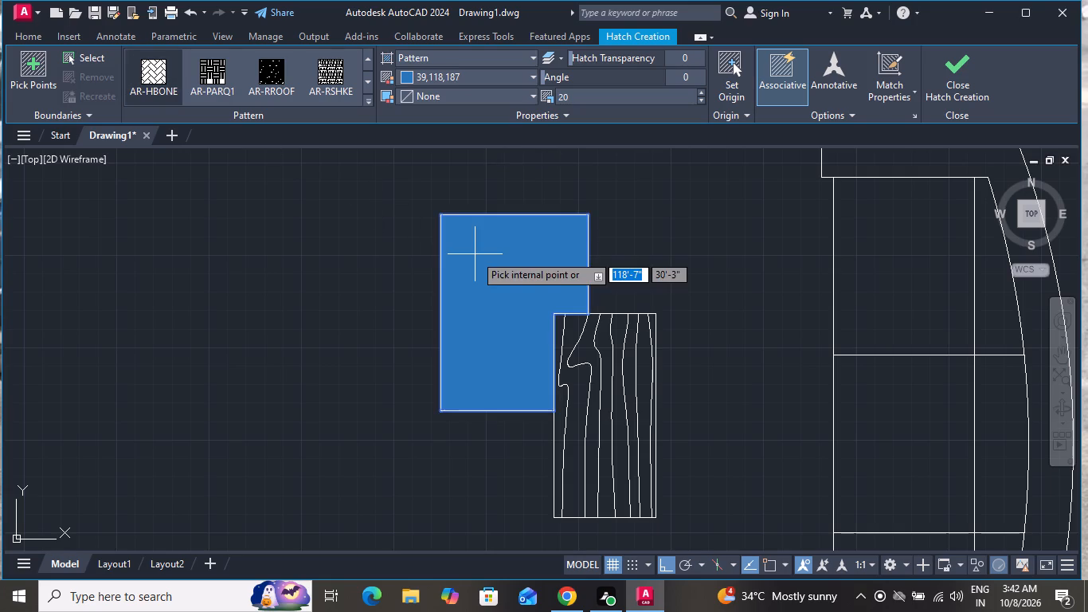
pyautogui.click(705, 93)
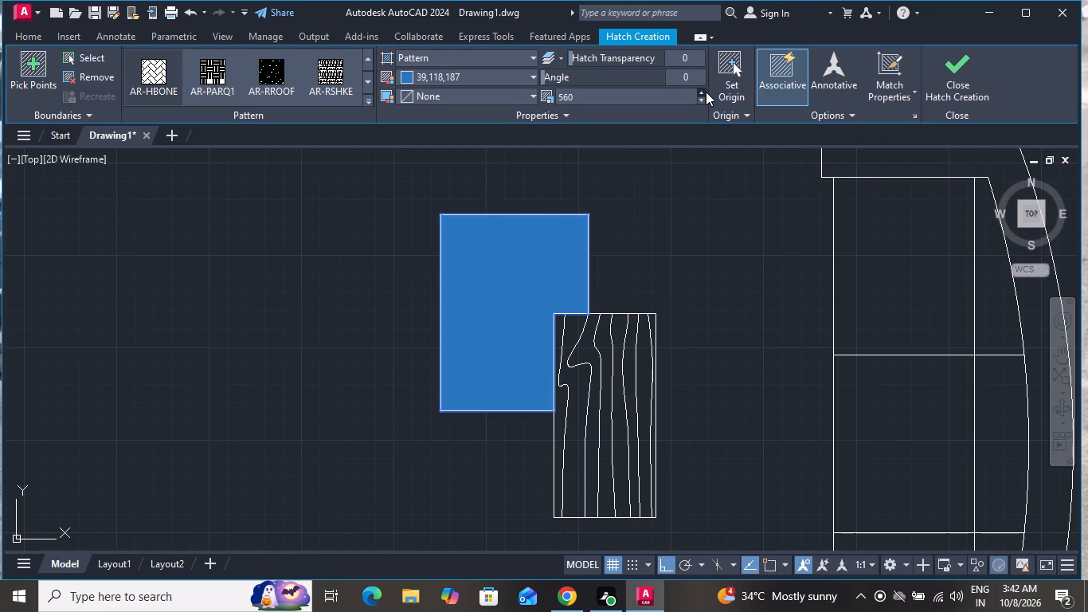
pyautogui.click(699, 98)
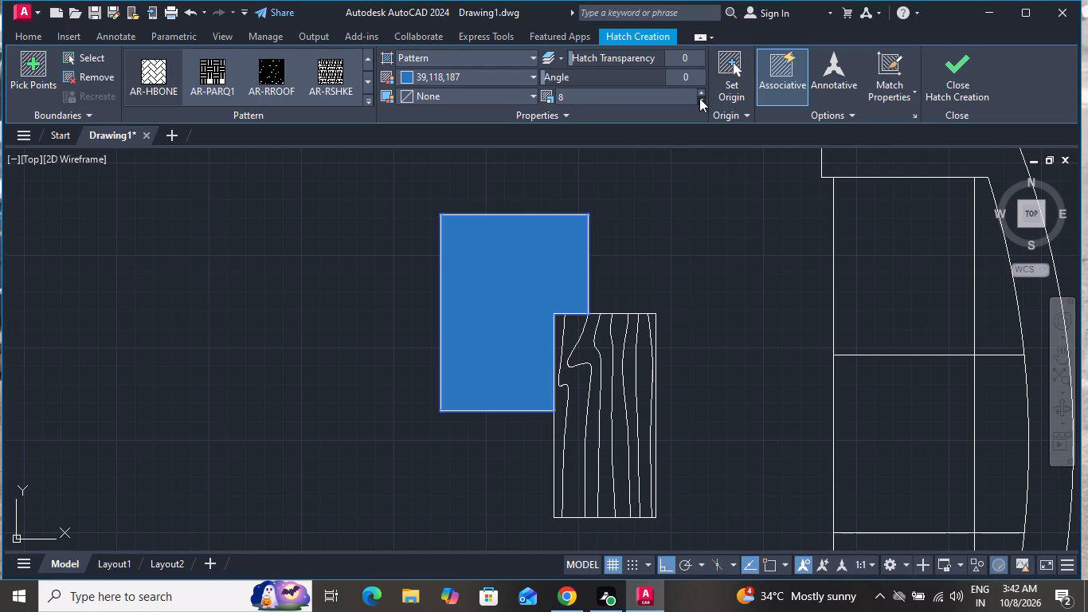
pyautogui.press('Escape')
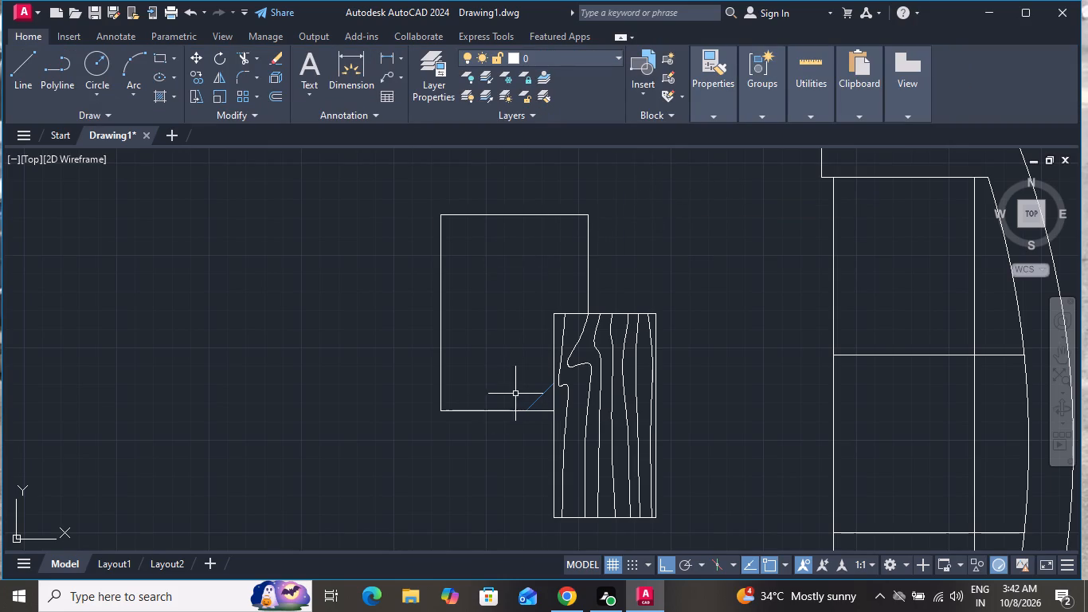
# Set the scale of the herringbone hatch inside the outline beside the small table to 860.
pyautogui.click(534, 401)
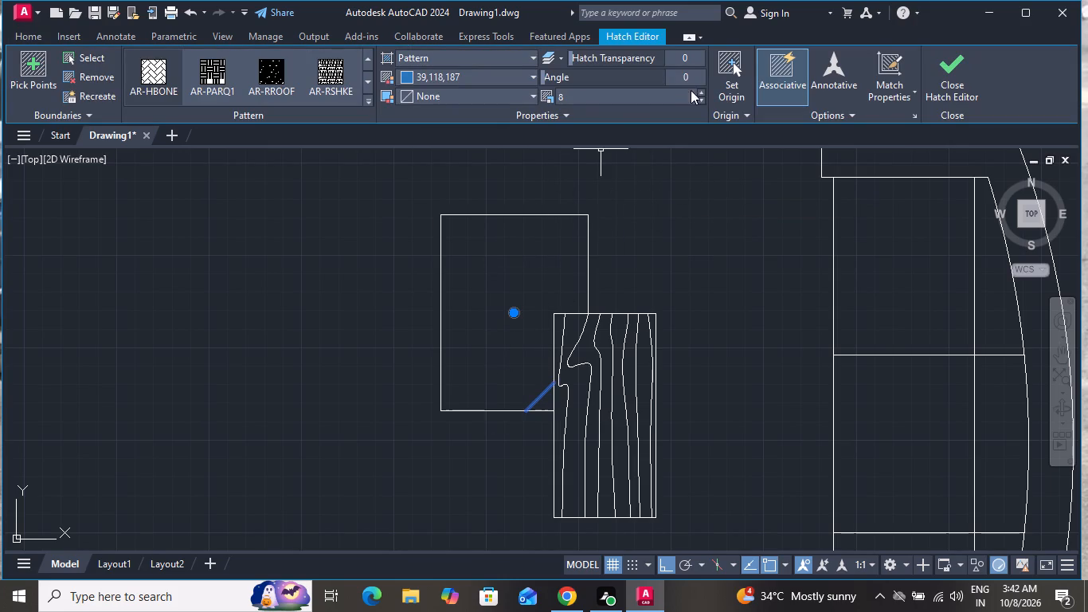
pyautogui.click(703, 91)
pyautogui.doubleClick(703, 91)
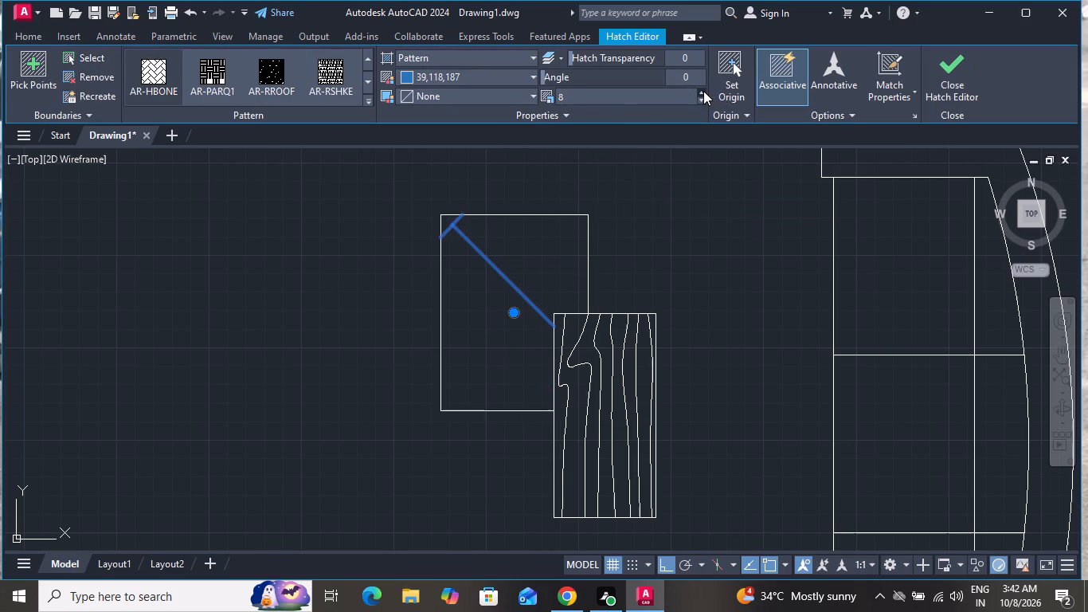
pyautogui.tripleClick(700, 94)
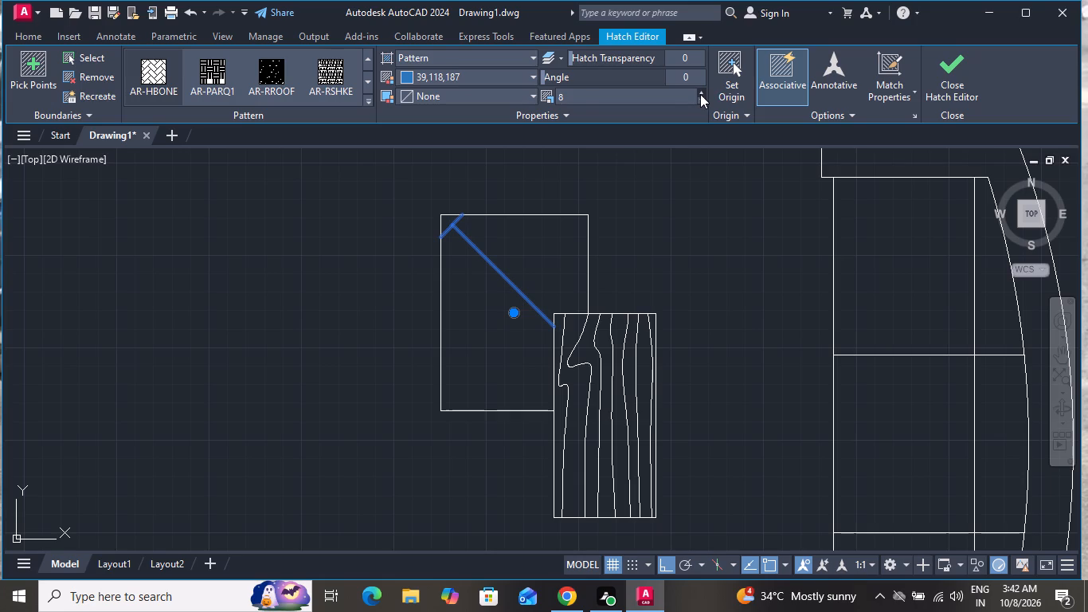
pyautogui.tripleClick(700, 94)
pyautogui.tripleClick(700, 94)
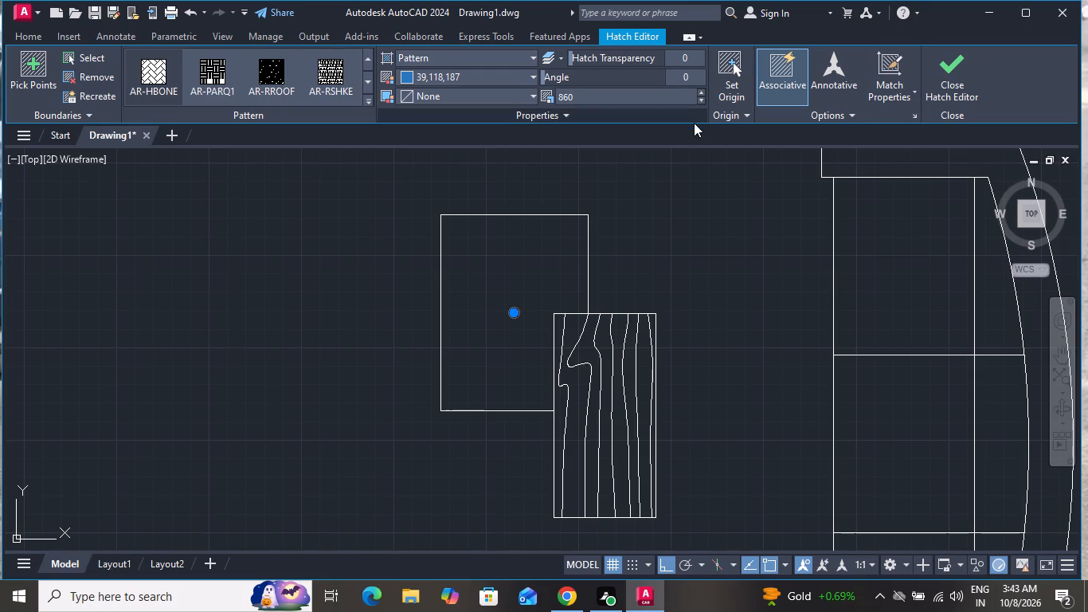
pyautogui.press('Escape')
pyautogui.press('Escape')
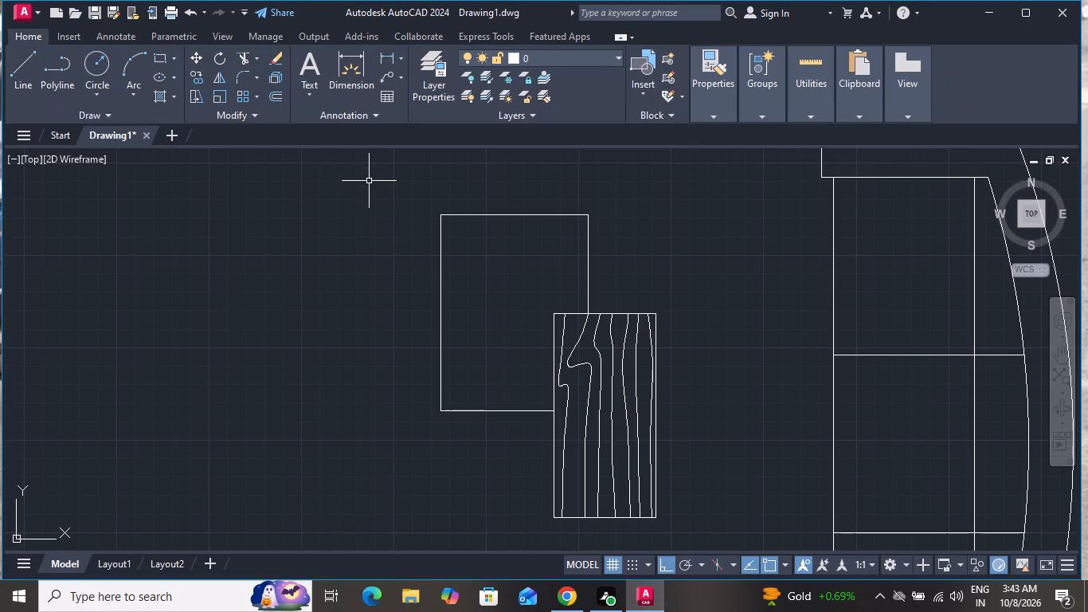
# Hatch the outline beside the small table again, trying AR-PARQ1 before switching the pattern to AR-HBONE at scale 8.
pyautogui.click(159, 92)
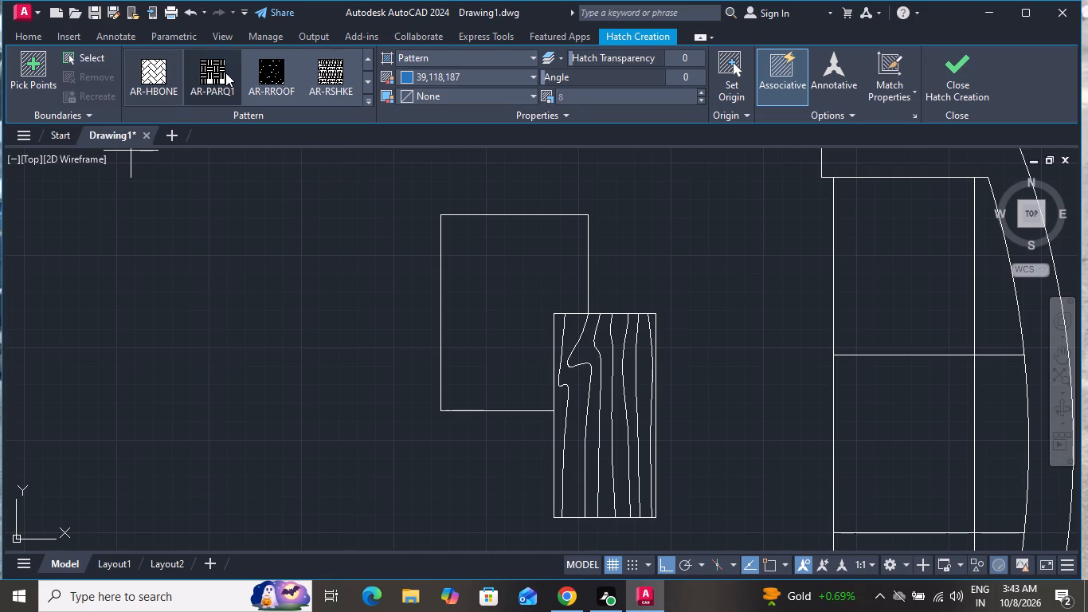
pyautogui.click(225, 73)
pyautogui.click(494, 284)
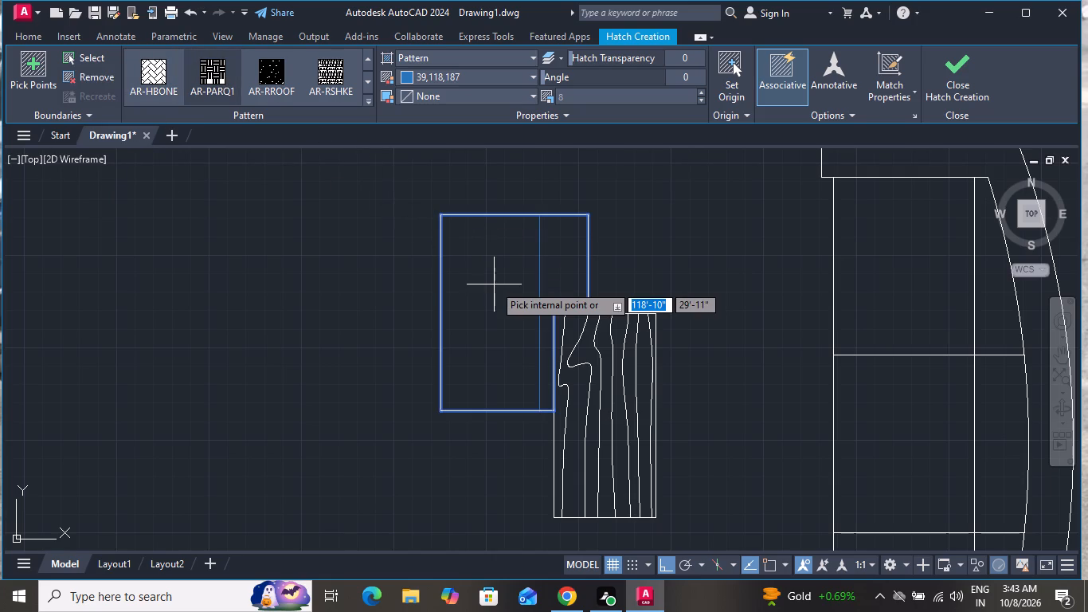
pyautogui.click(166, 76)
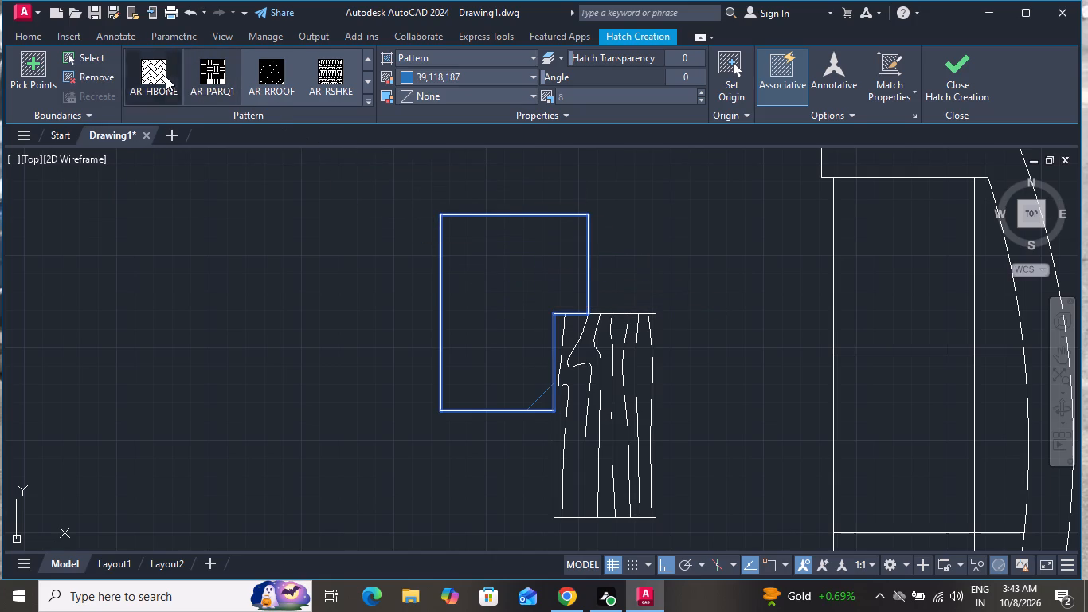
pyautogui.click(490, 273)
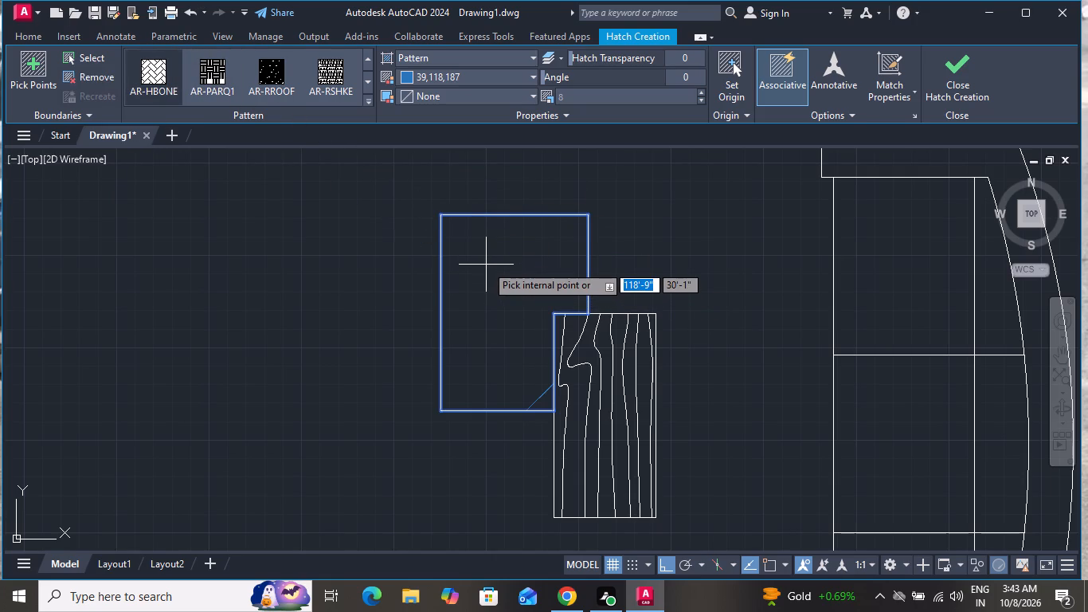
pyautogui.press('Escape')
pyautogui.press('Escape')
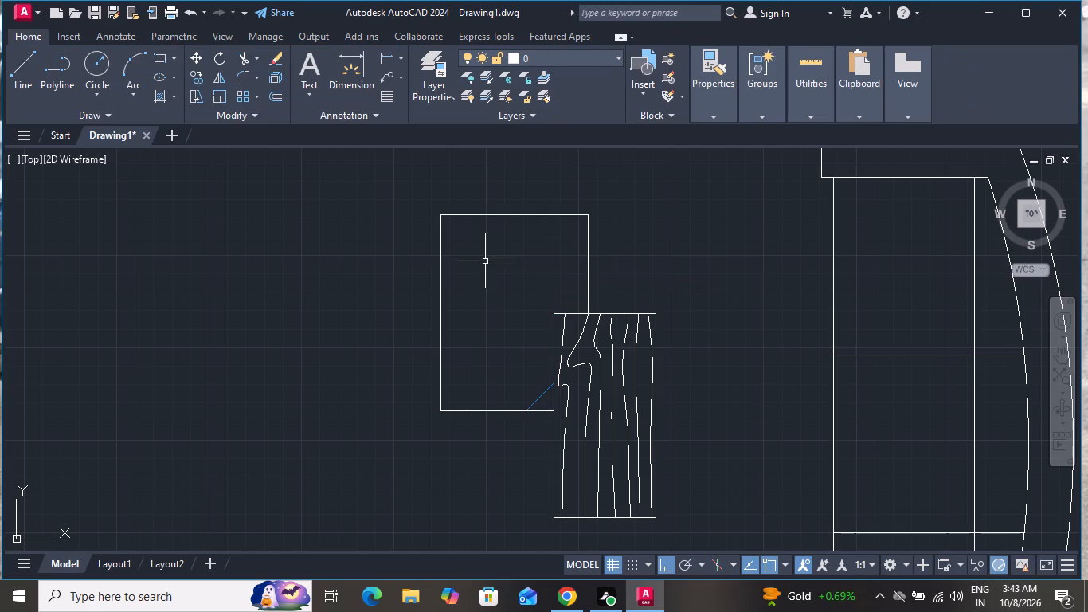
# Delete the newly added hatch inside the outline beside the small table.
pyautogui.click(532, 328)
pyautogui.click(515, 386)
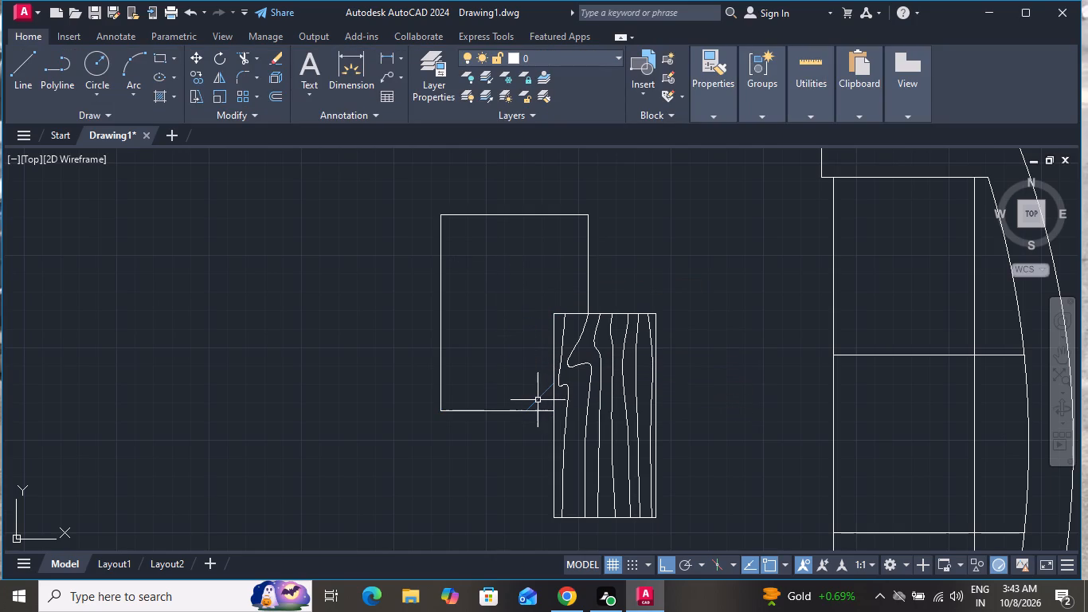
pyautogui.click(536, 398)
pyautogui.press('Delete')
# Set the pattern of the hatched strip just south of the staircase to ANSI37.
pyautogui.scroll(-5, 531, 378)
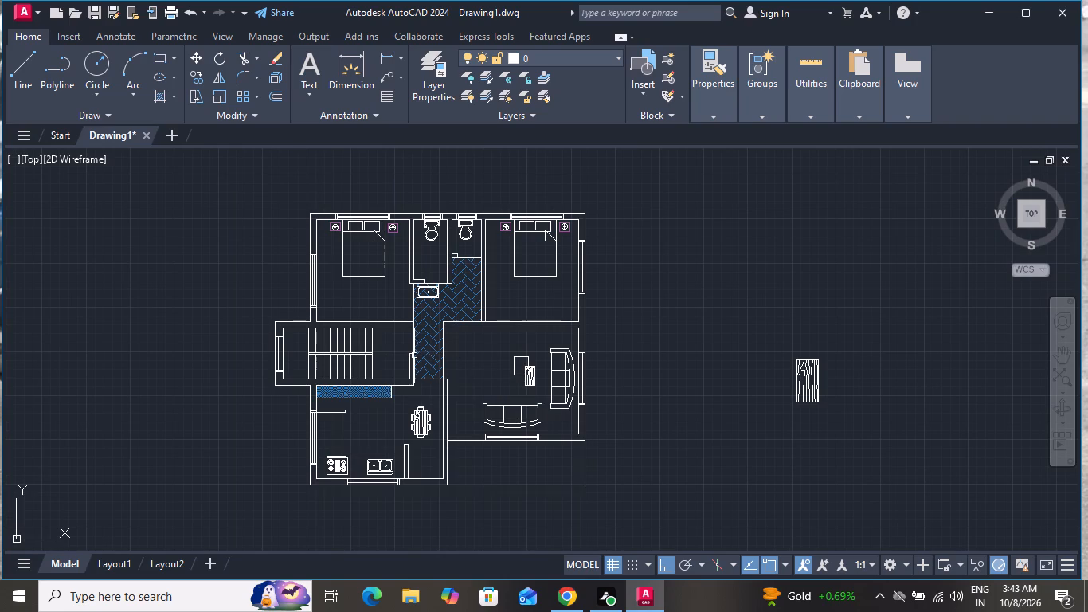
pyautogui.scroll(3, 375, 391)
pyautogui.click(375, 391)
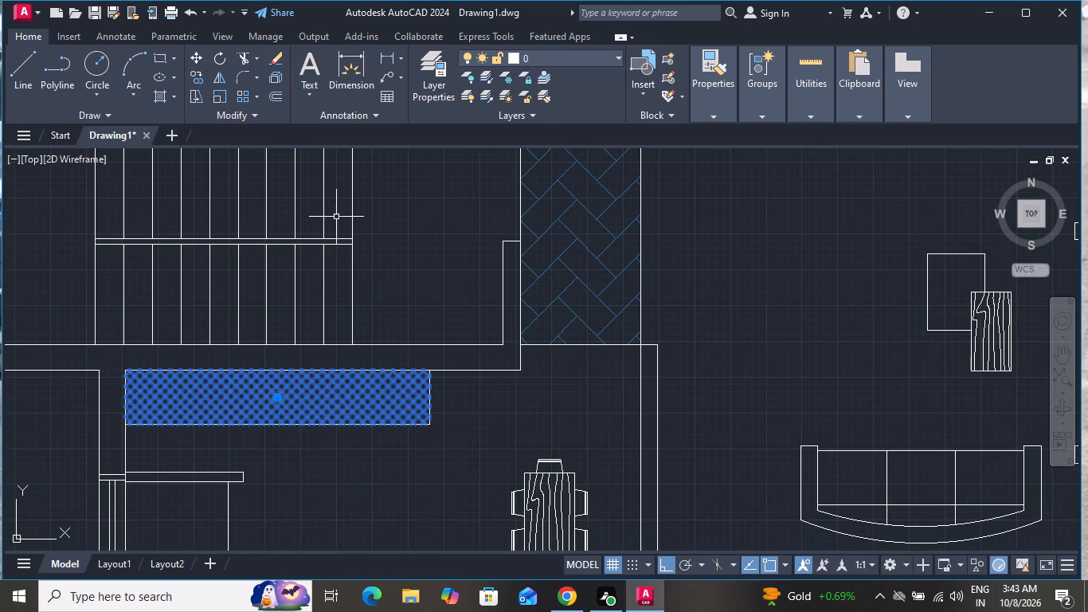
pyautogui.click(166, 76)
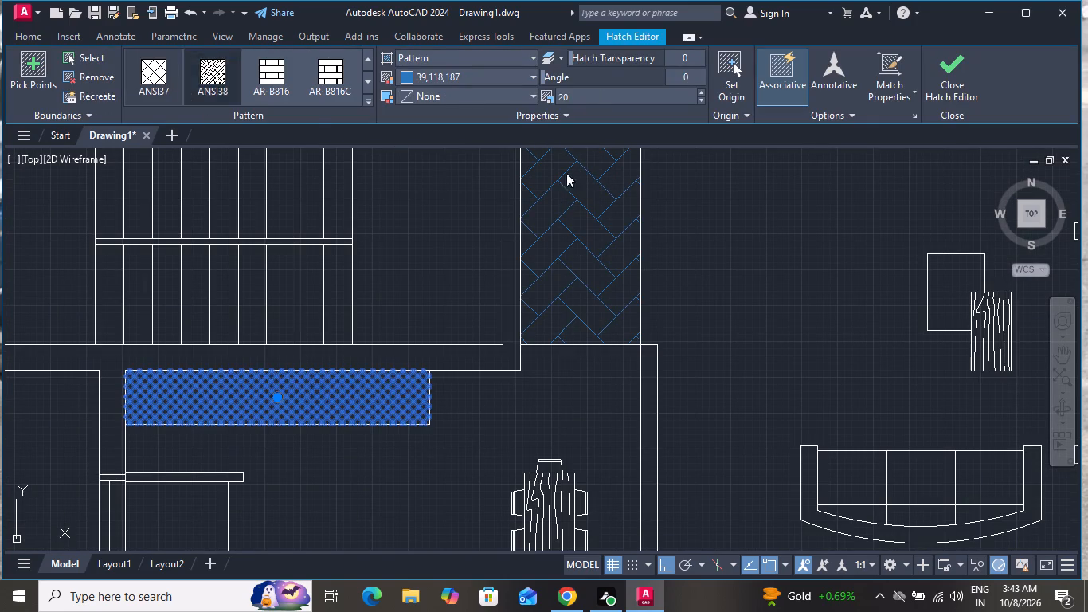
pyautogui.scroll(-3, 769, 383)
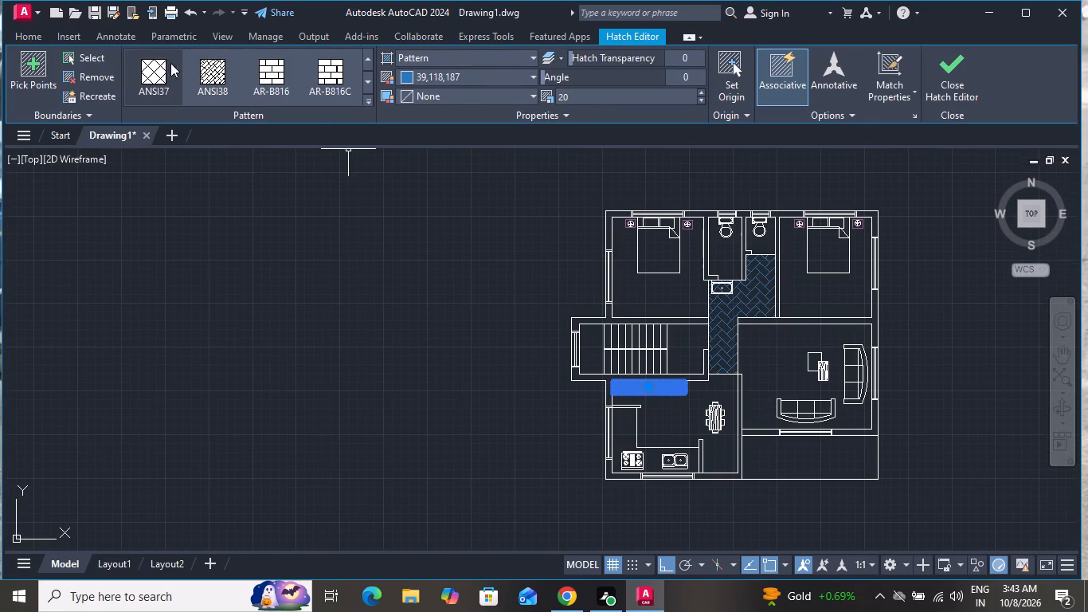
pyautogui.click(160, 63)
pyautogui.scroll(2, 804, 319)
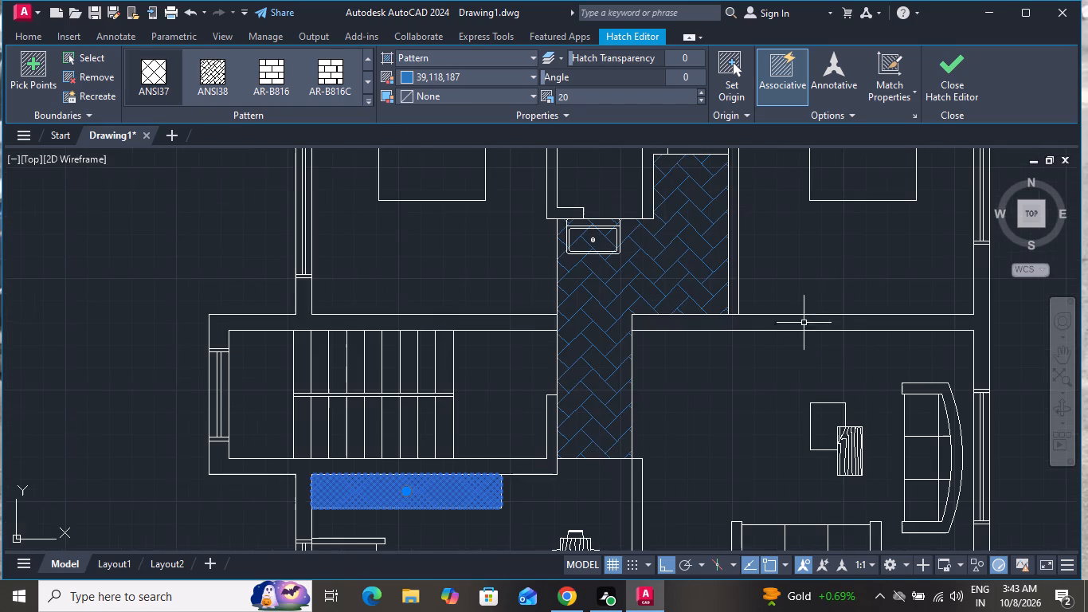
pyautogui.press('Escape')
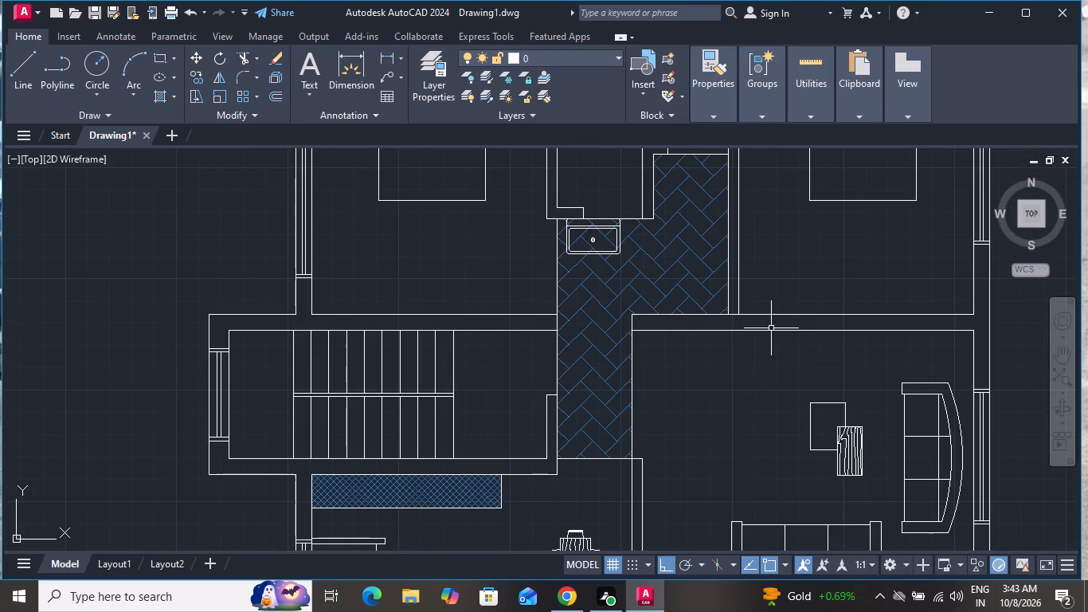
# Start a new hatch for the floor plan.
pyautogui.scroll(-1, 753, 312)
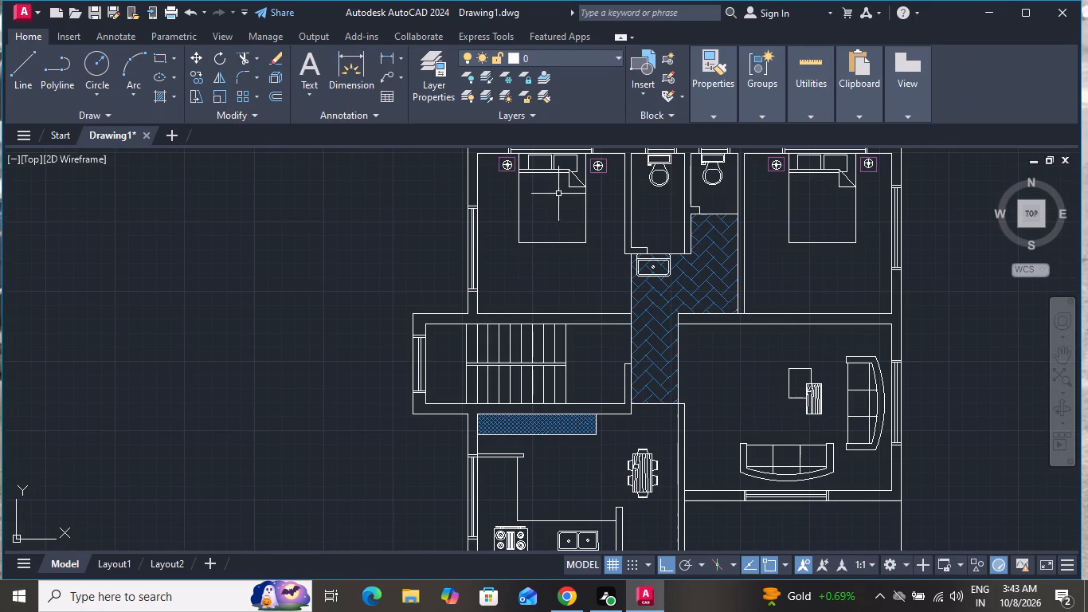
pyautogui.scroll(-2, 559, 203)
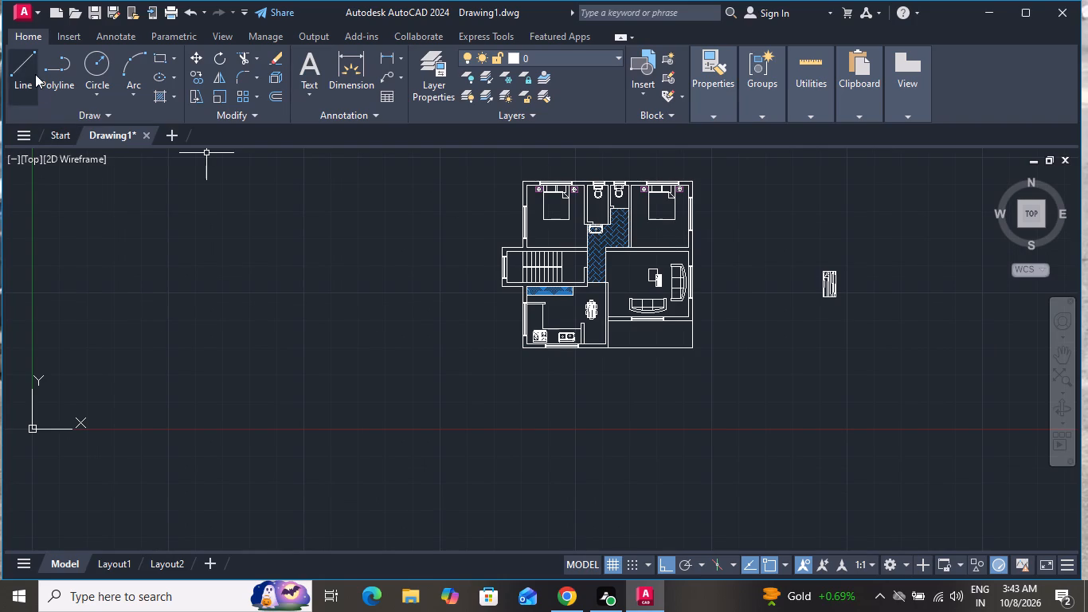
pyautogui.click(166, 98)
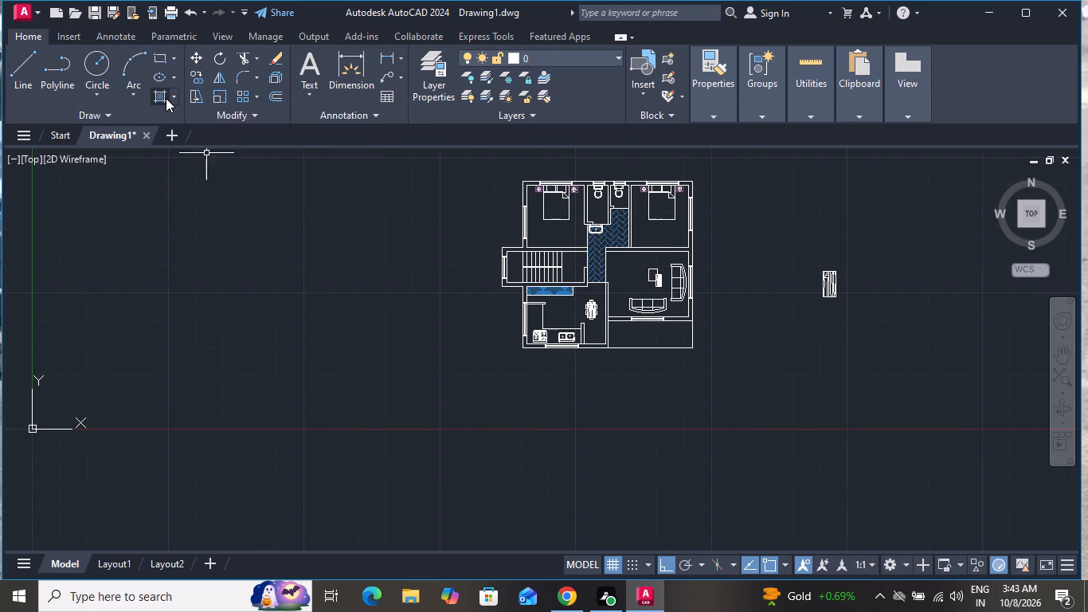
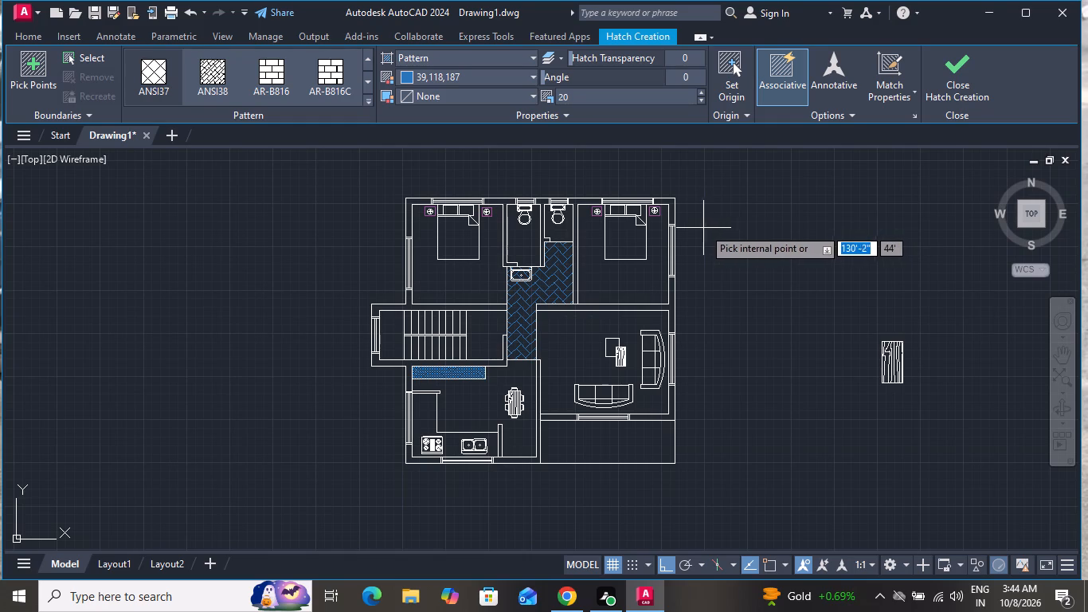
# Hatch the empty table rectangle beside the wood-grain table in the living room with the current blue crosshatch.
pyautogui.scroll(1, 682, 186)
pyautogui.scroll(-1, 674, 211)
pyautogui.scroll(1, 673, 217)
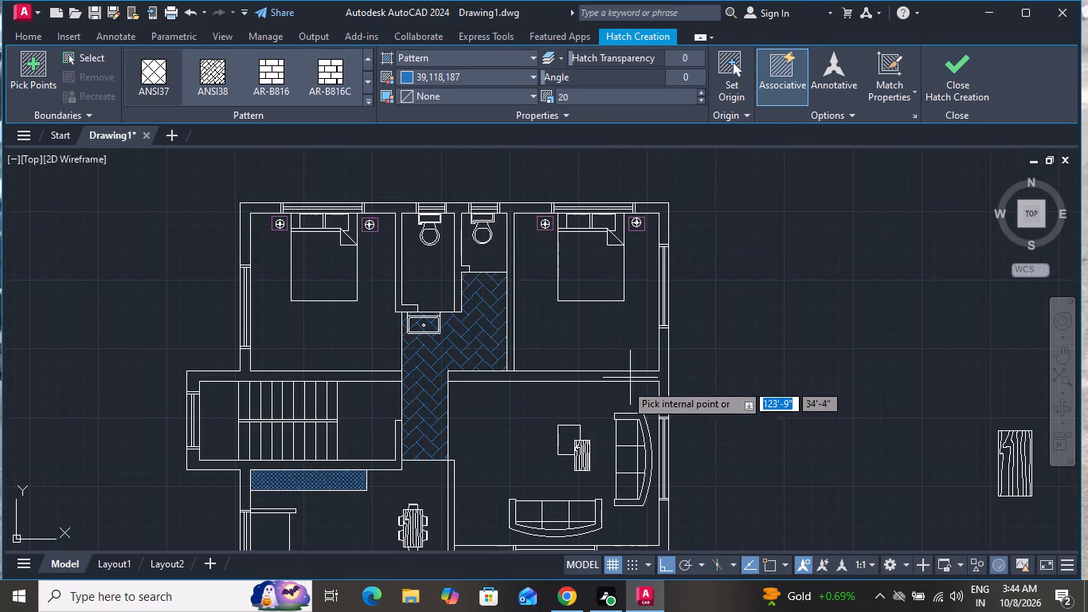
pyautogui.scroll(2, 558, 451)
pyautogui.scroll(-1, 558, 451)
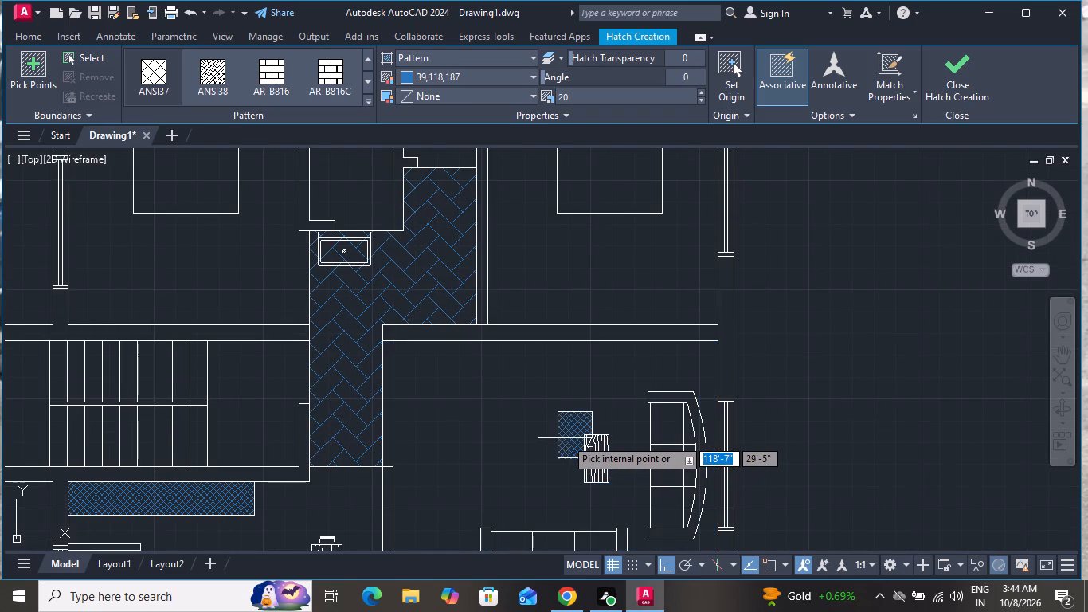
pyautogui.click(566, 438)
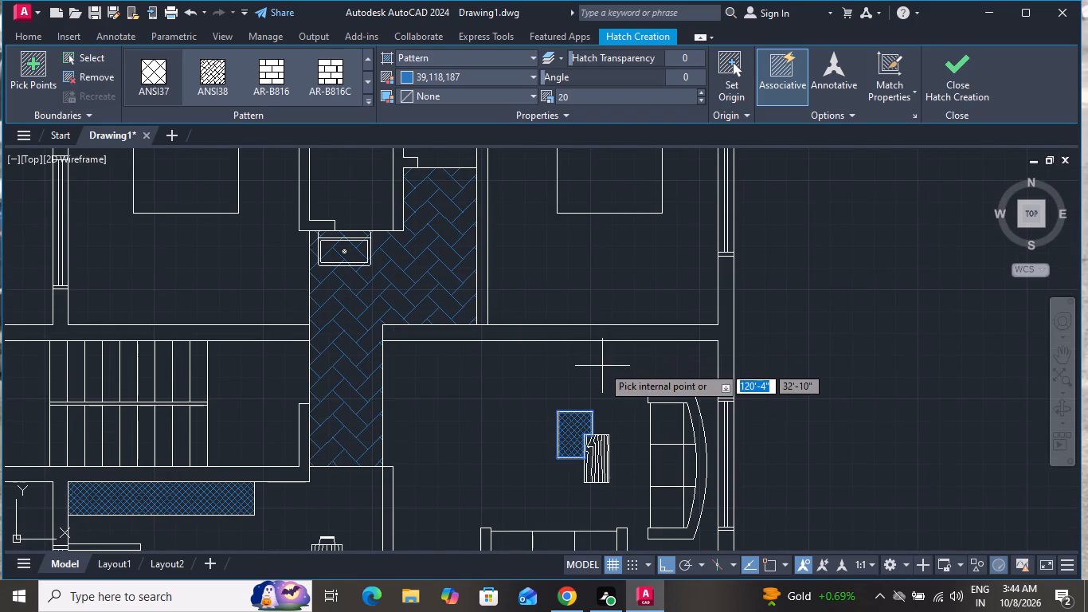
pyautogui.rightClick(602, 366)
pyautogui.click(663, 160)
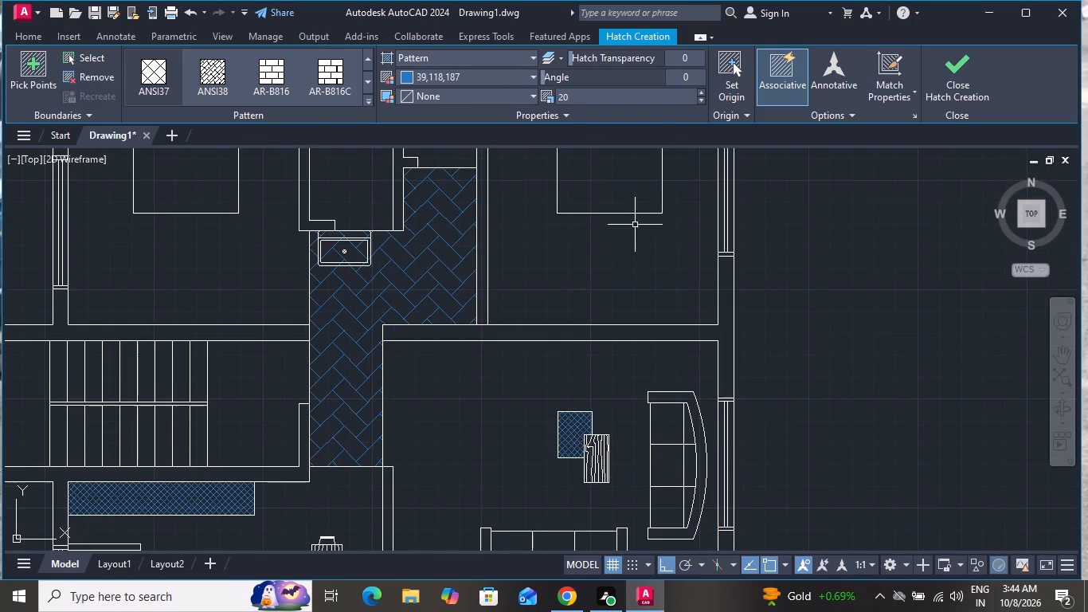
pyautogui.scroll(1, 580, 454)
pyautogui.scroll(-1, 579, 456)
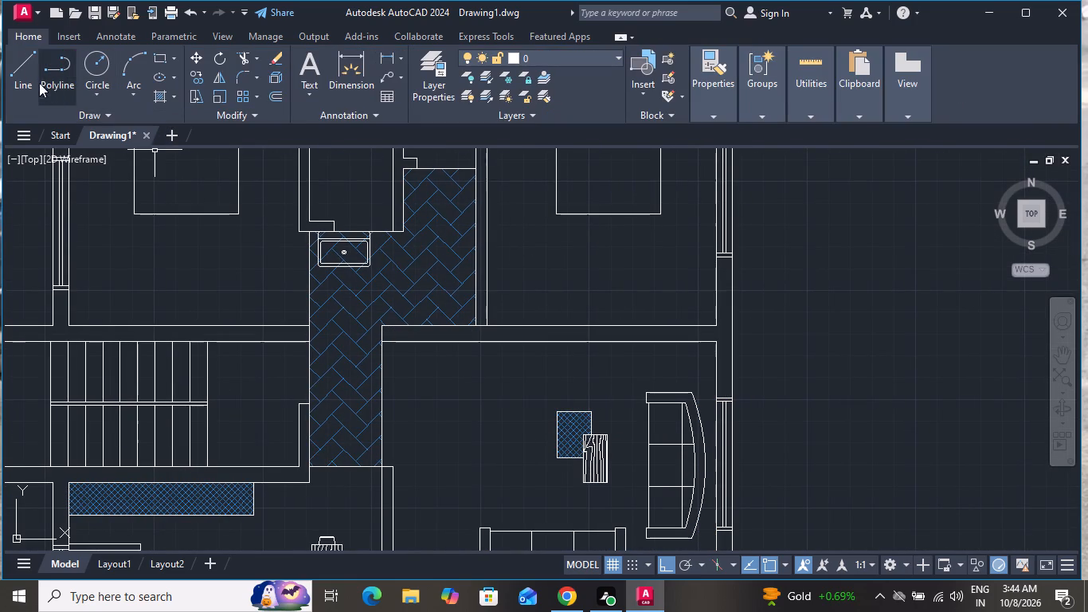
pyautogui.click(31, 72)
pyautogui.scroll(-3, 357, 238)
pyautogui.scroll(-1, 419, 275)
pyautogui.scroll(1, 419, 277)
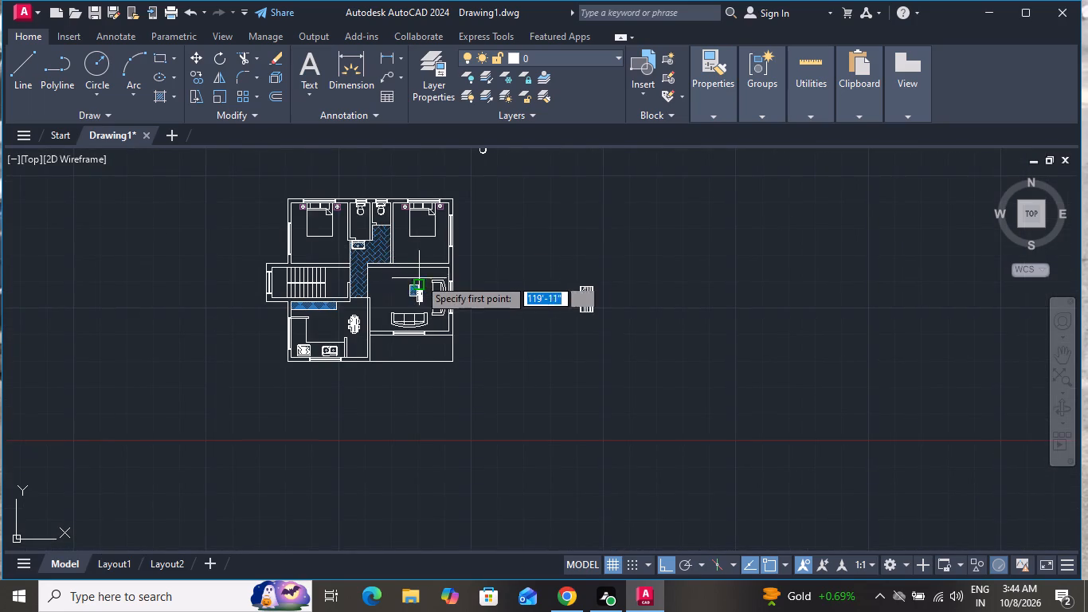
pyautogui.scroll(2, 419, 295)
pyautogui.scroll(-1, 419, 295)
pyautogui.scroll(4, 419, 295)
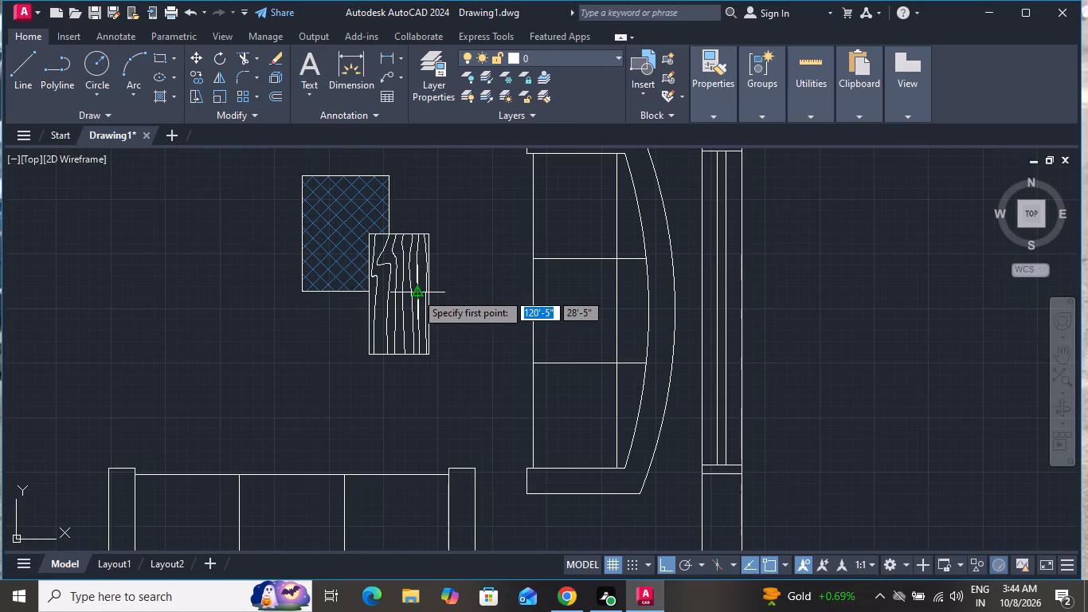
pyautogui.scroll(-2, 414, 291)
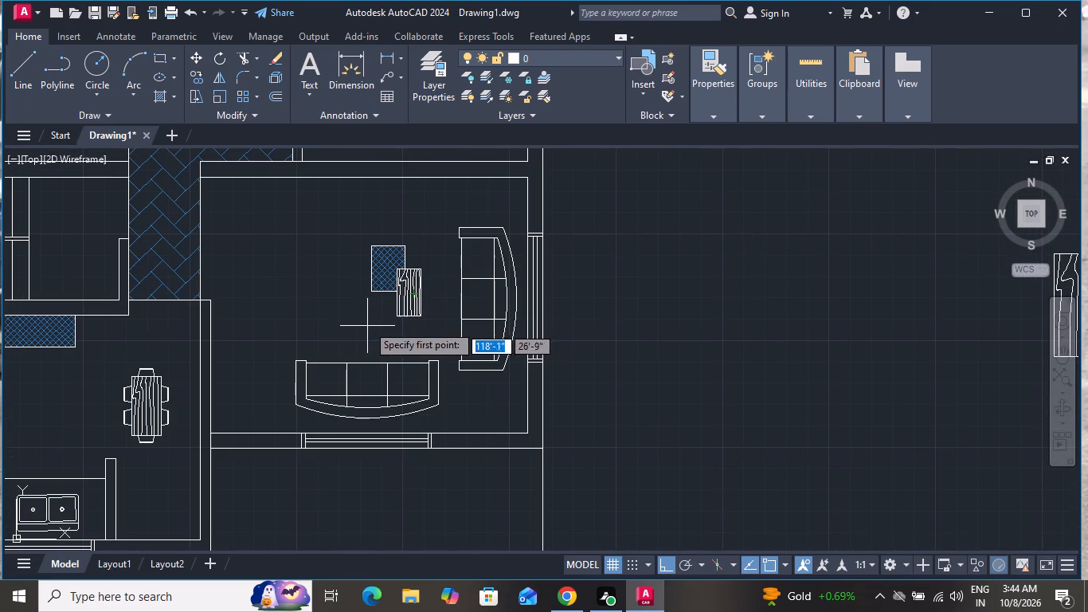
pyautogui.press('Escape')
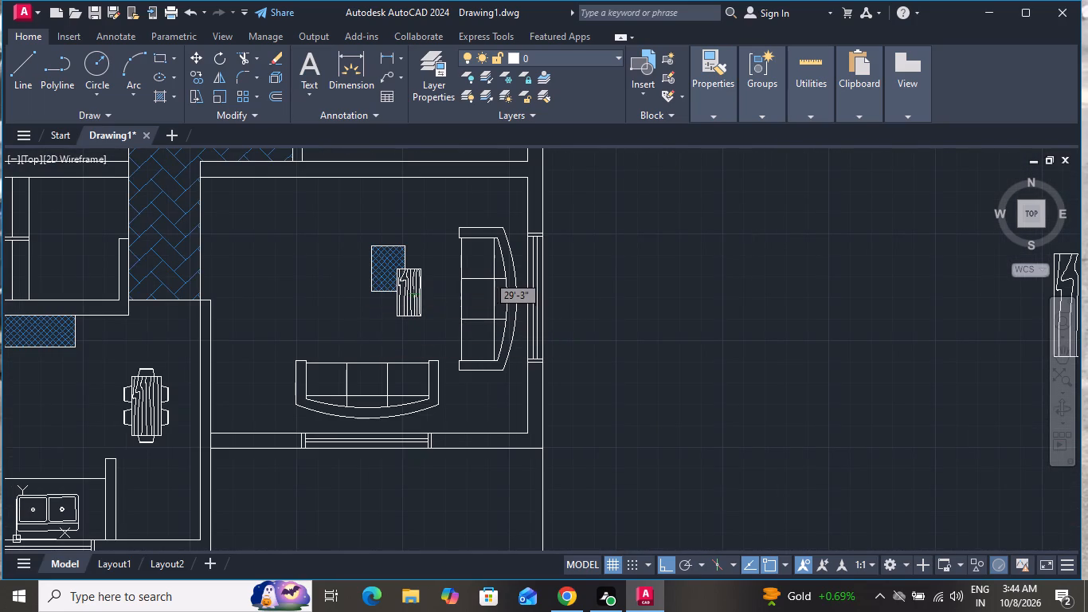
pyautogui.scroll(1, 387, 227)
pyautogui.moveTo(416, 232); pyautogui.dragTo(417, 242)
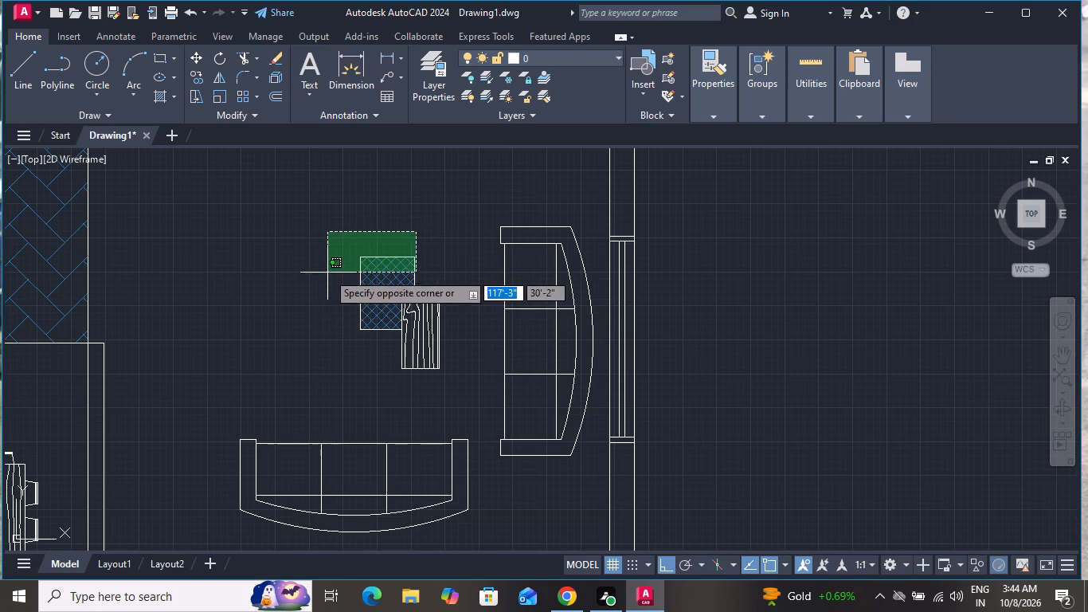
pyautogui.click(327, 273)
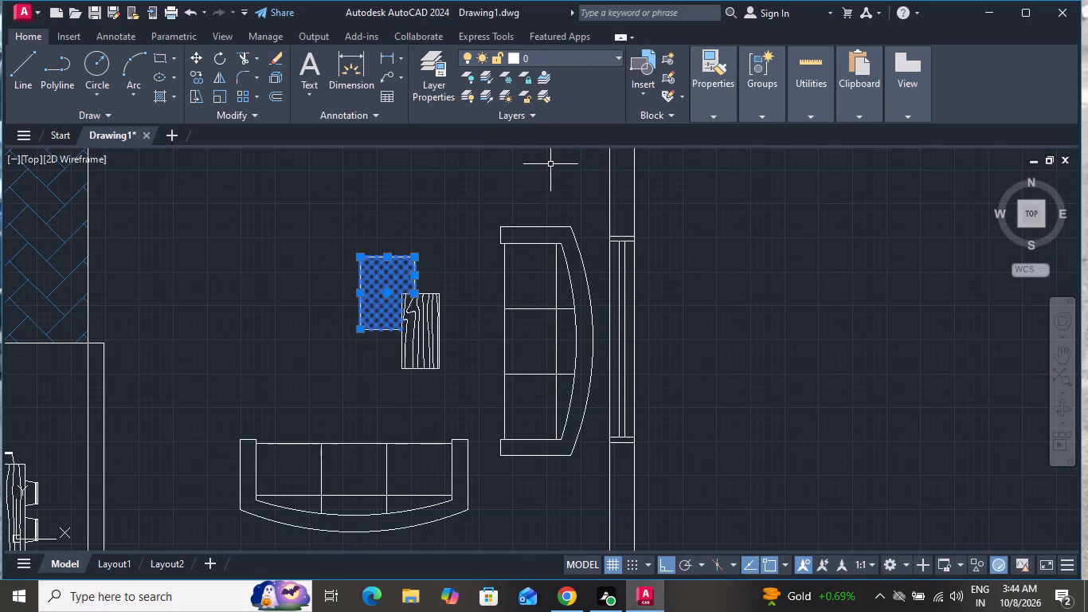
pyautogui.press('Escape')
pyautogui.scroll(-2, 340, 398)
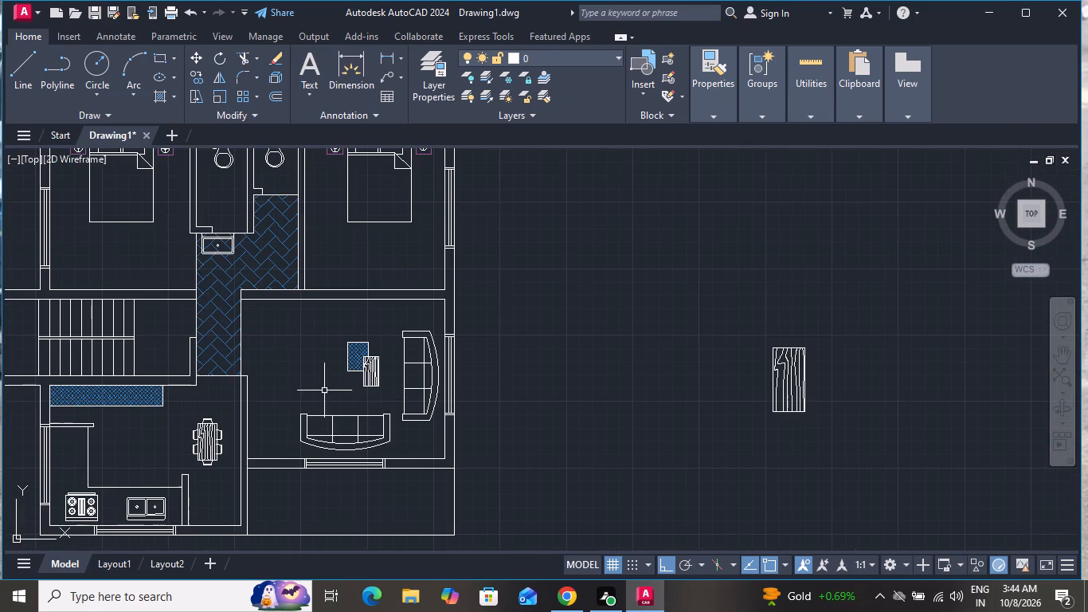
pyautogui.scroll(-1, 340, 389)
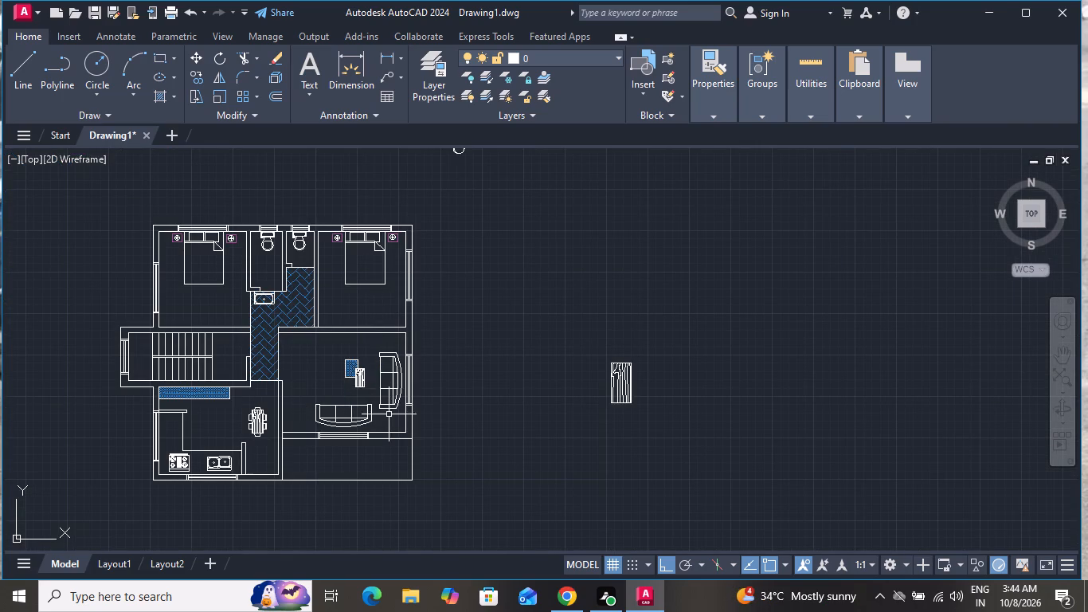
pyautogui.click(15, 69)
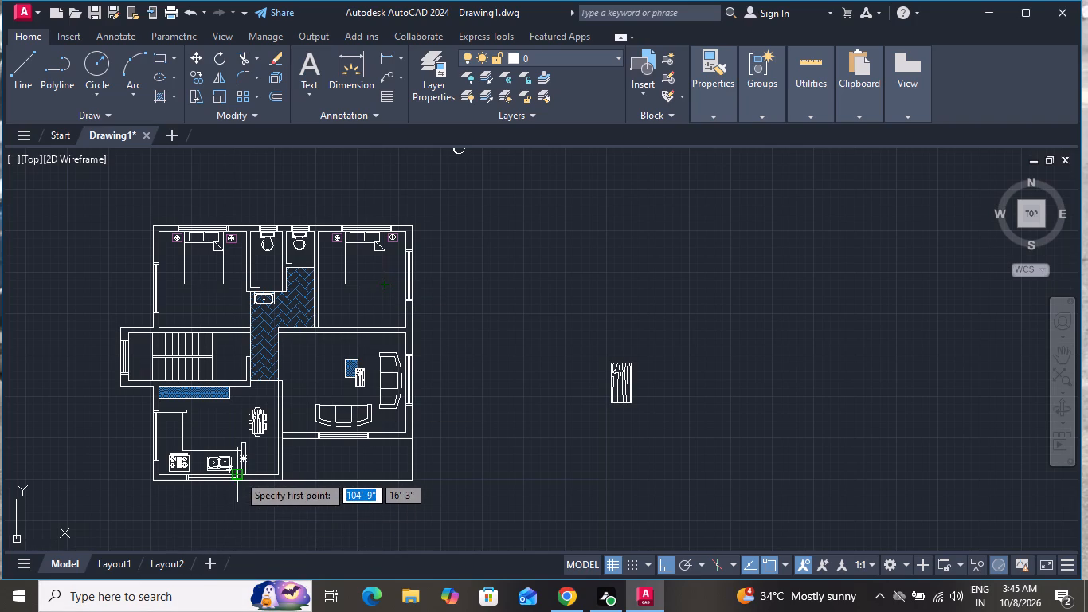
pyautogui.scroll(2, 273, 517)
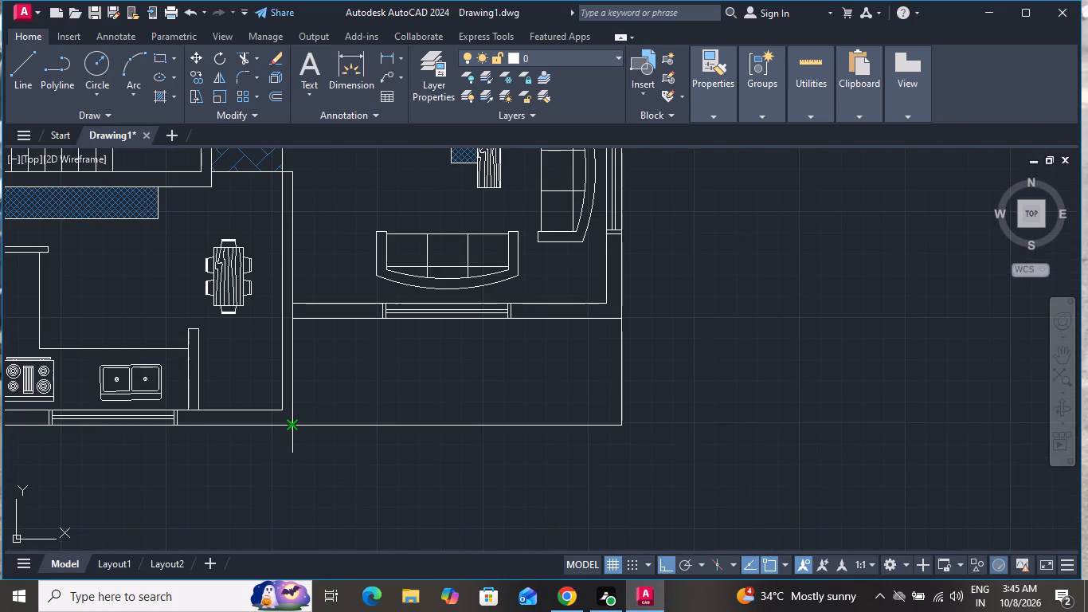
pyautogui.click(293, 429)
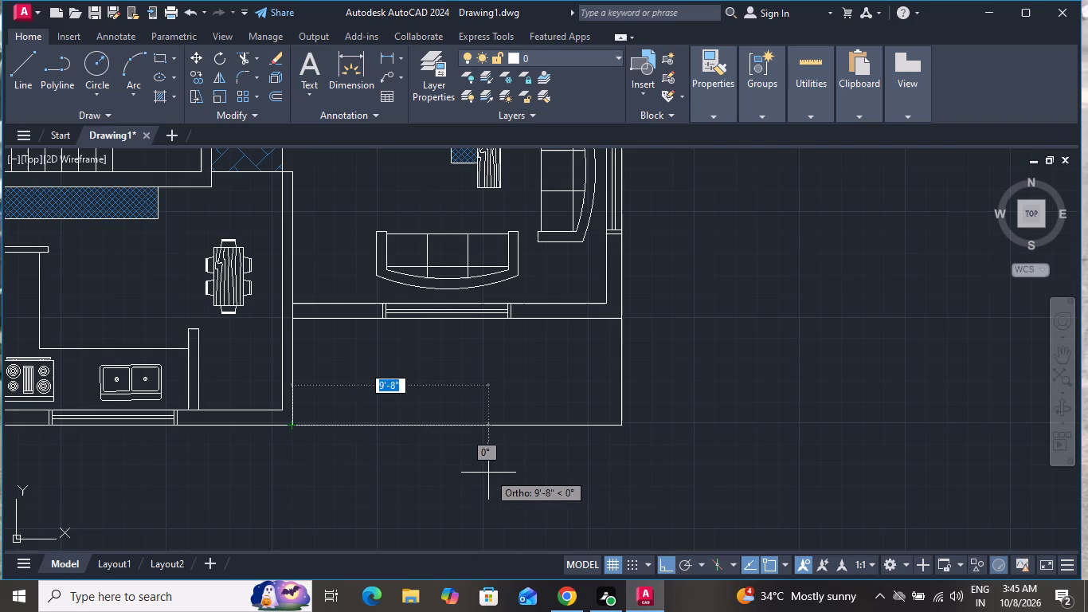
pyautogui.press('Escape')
# Draw a rectangular entrance step about 16' wide and 1'-1" deep along the porch's outer edge, starting at the porch's kitchen-side corner.
pyautogui.click(160, 57)
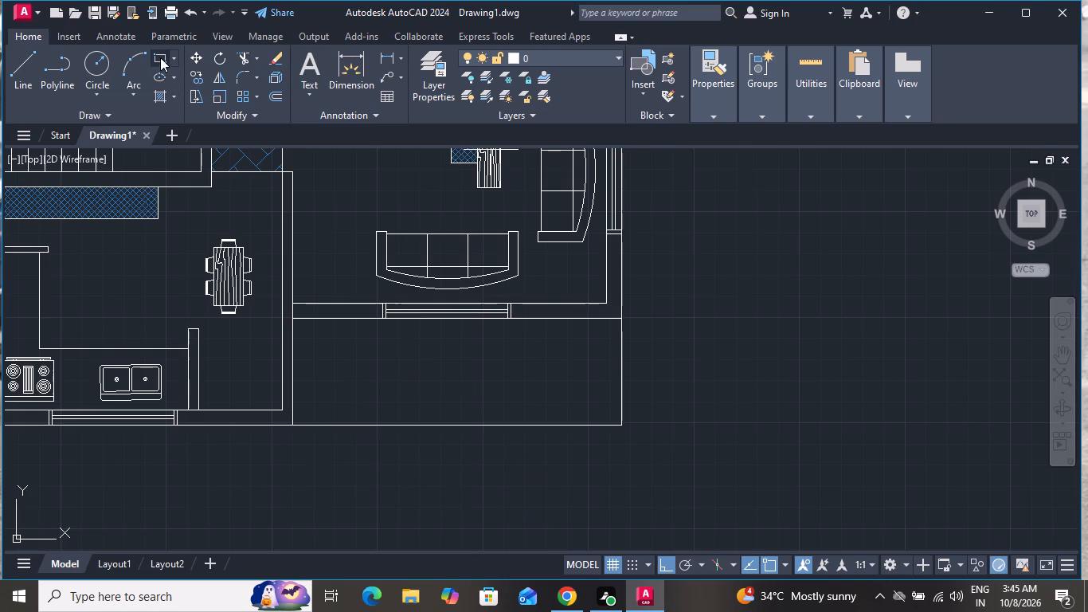
pyautogui.click(293, 425)
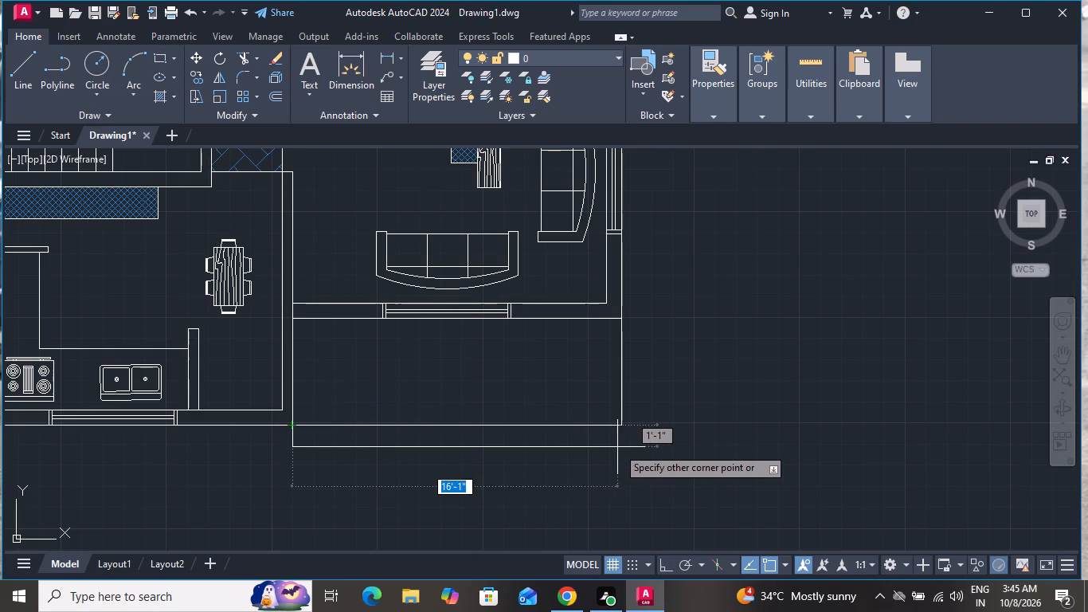
pyautogui.click(620, 449)
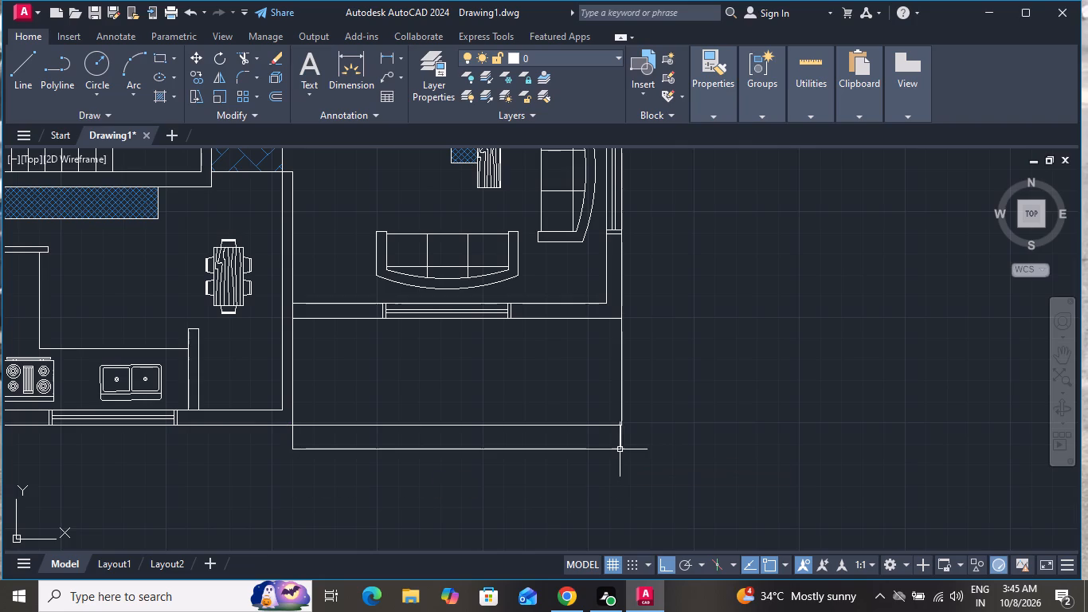
# Copy the step rectangle three times straight outward from the porch, at offsets of about 1'-4", 2'-7" and 3'-8".
pyautogui.click(618, 451)
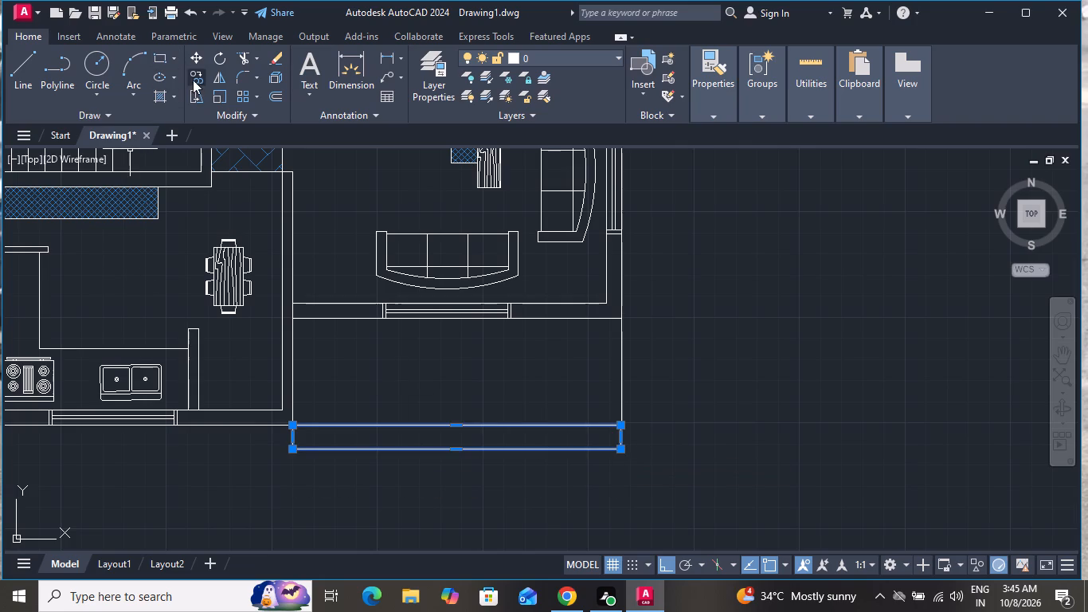
pyautogui.click(193, 80)
pyautogui.click(287, 449)
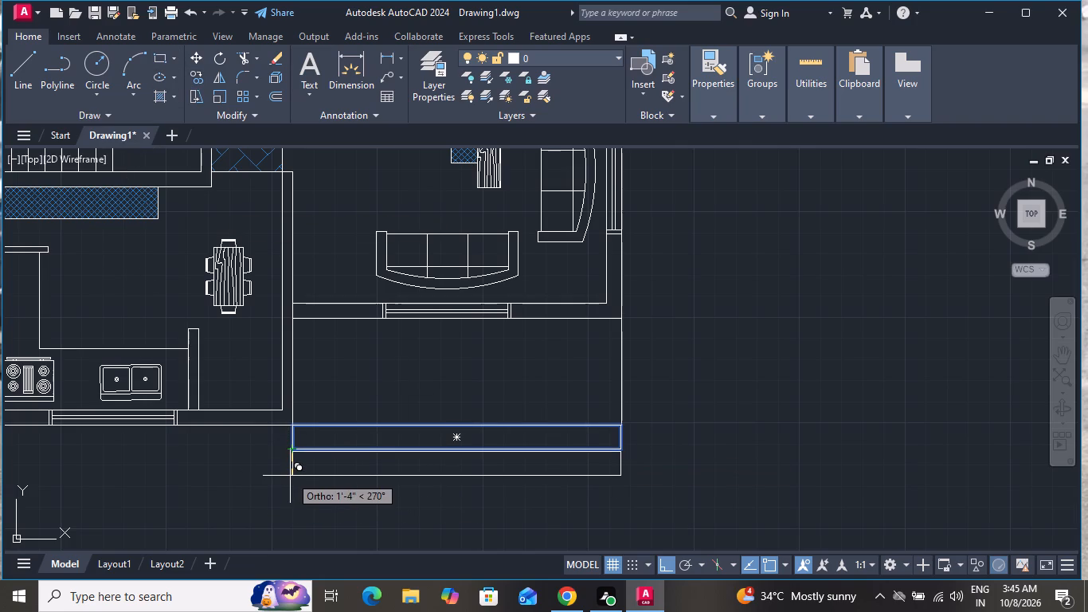
pyautogui.click(292, 474)
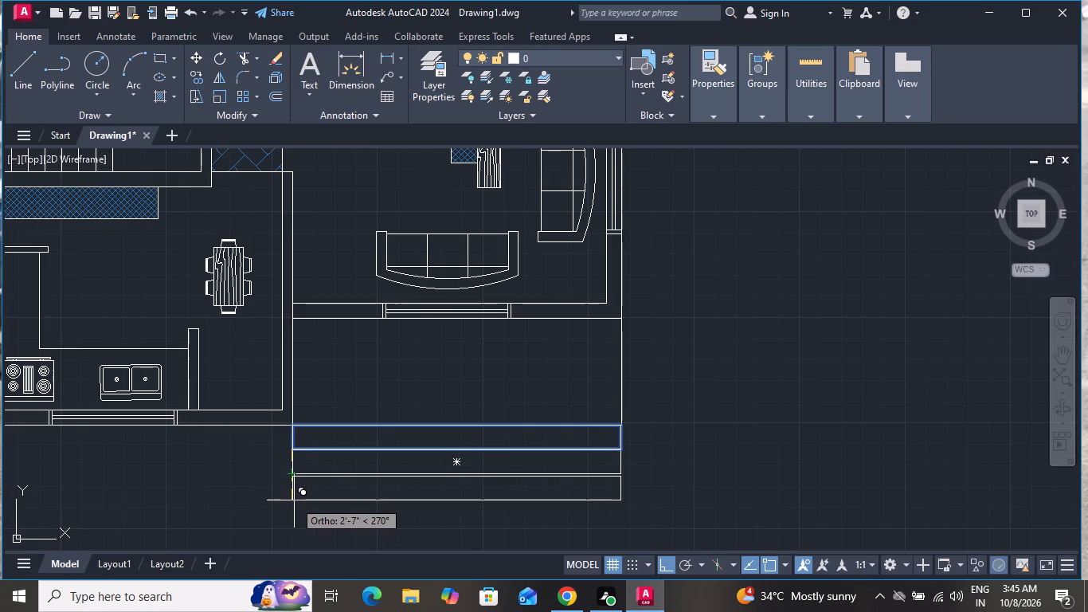
pyautogui.click(294, 498)
pyautogui.scroll(-2, 373, 401)
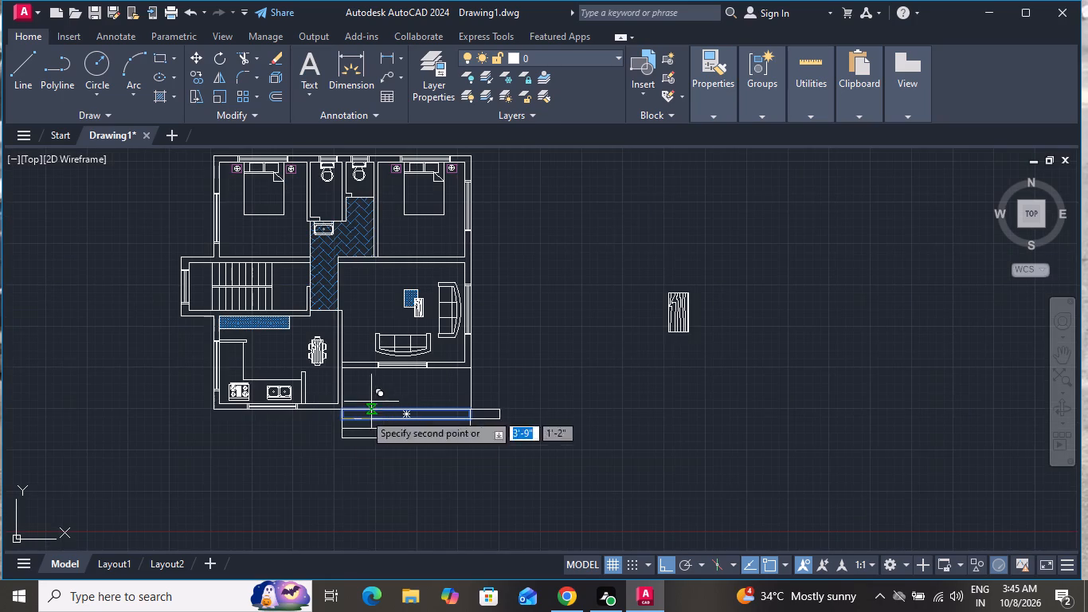
pyautogui.scroll(2, 327, 460)
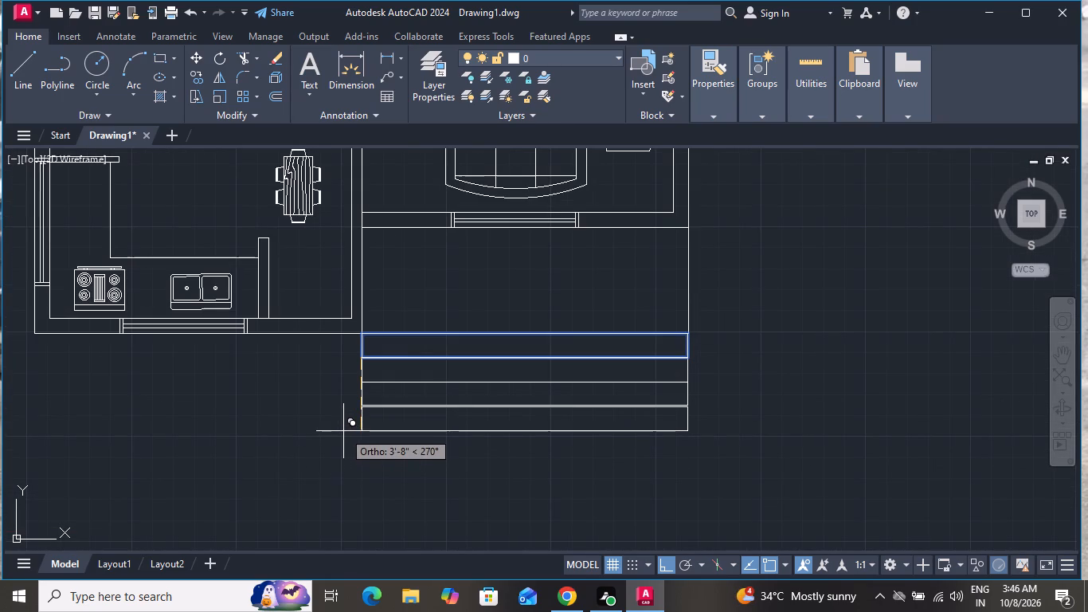
pyautogui.click(343, 431)
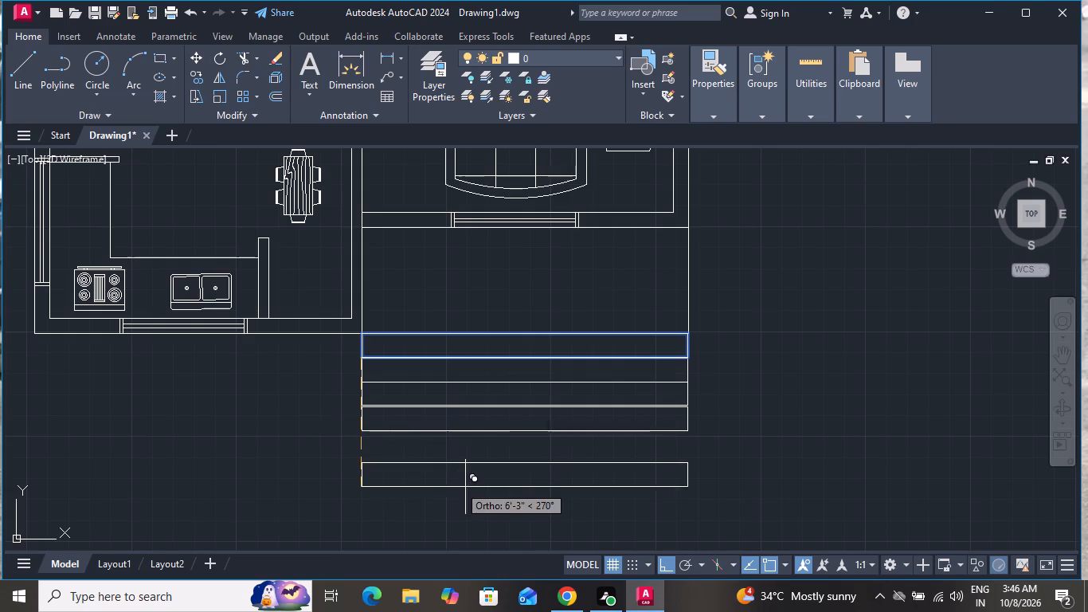
pyautogui.press('Escape')
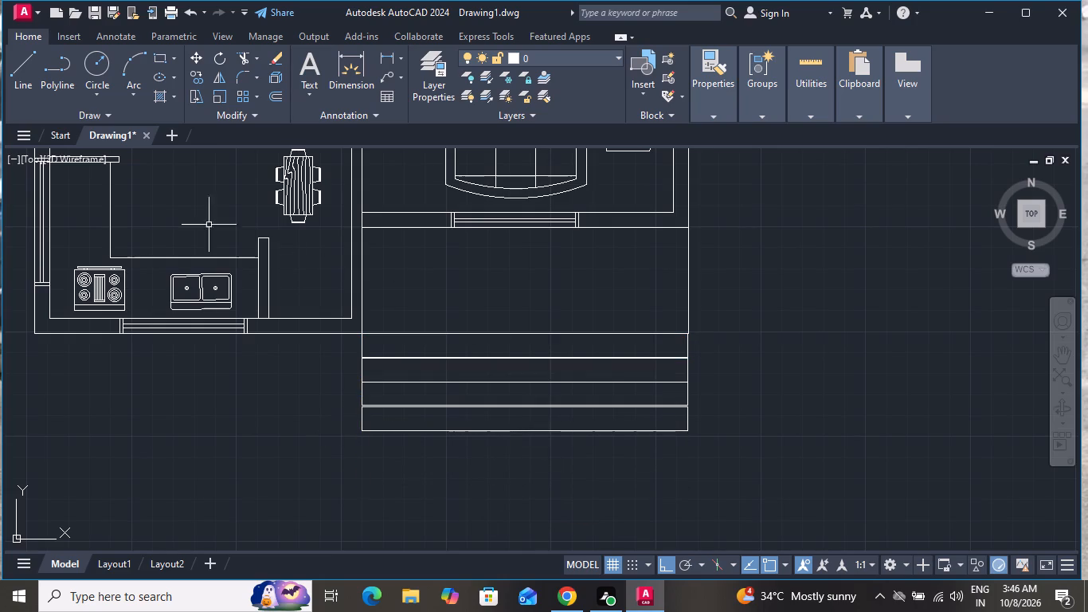
# Draw a vertical centre line across all four entrance steps, from the midpoint of the porch edge to the outermost step edge.
pyautogui.click(33, 66)
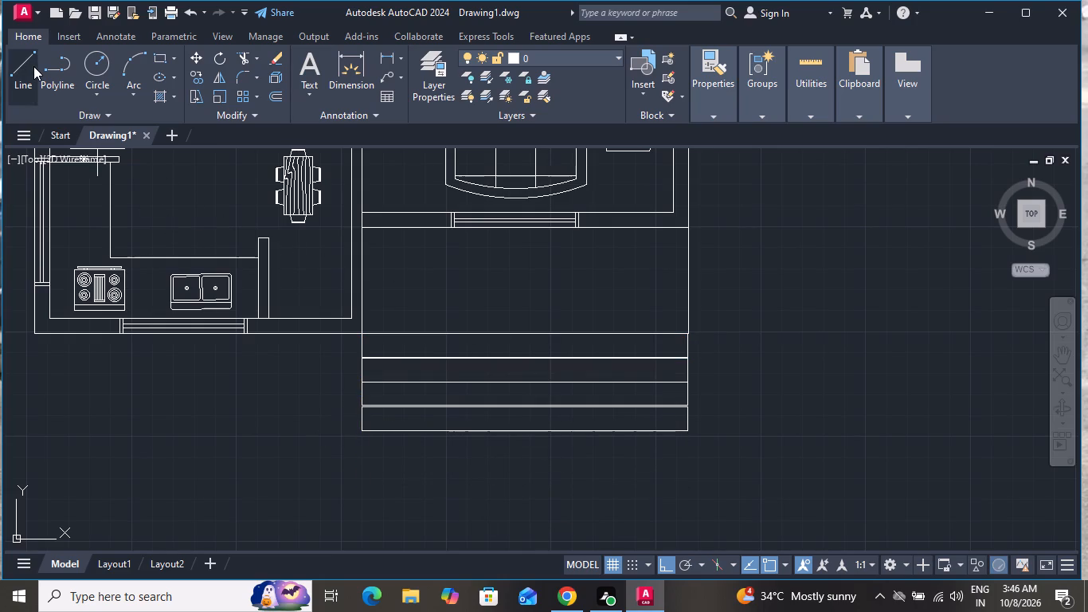
pyautogui.click(527, 335)
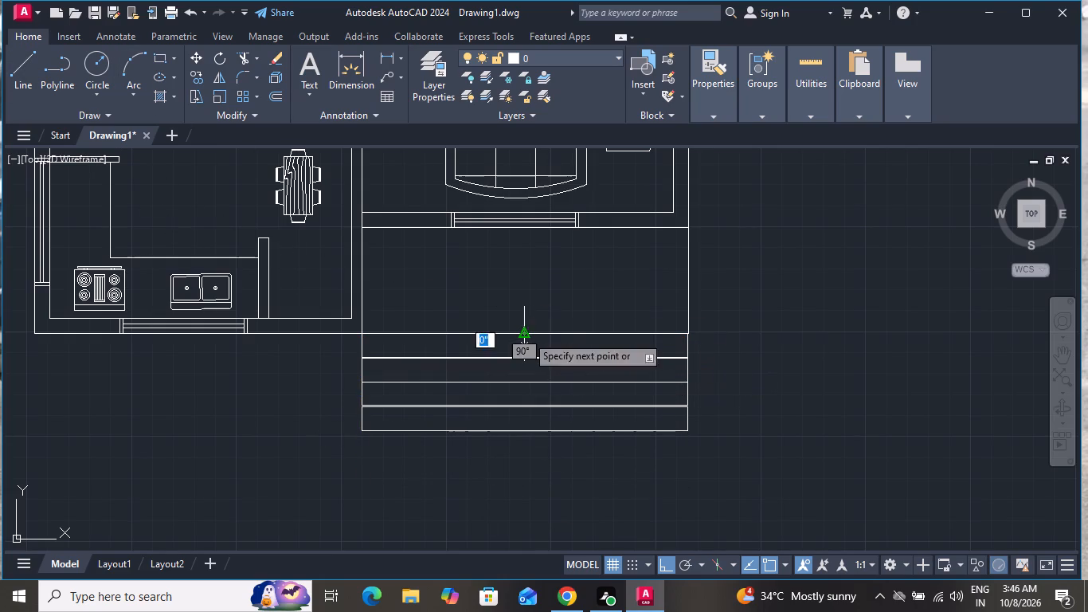
pyautogui.click(528, 429)
pyautogui.rightClick(527, 429)
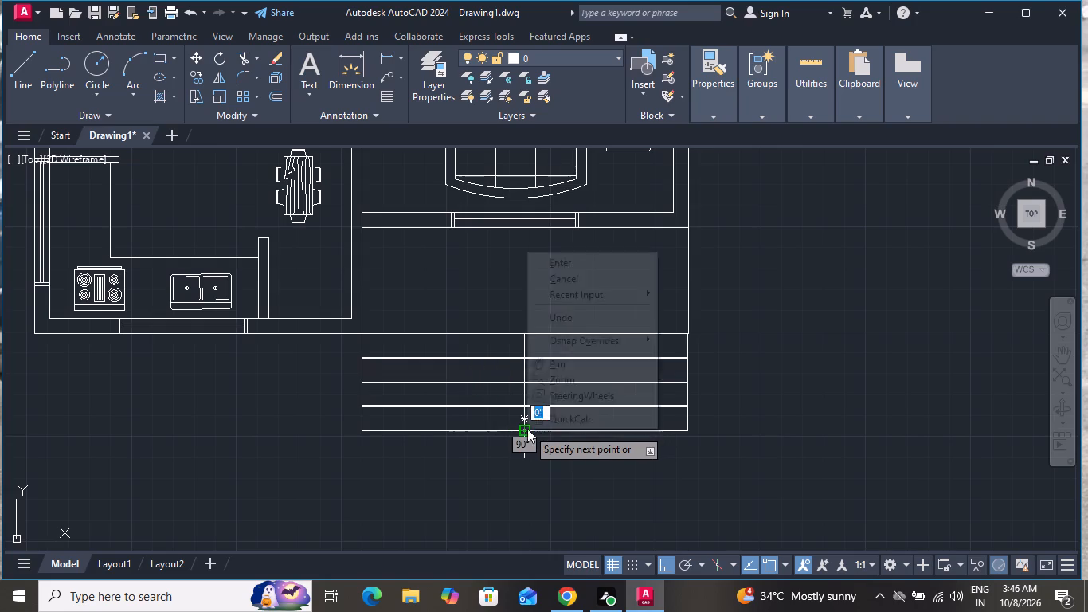
pyautogui.click(584, 261)
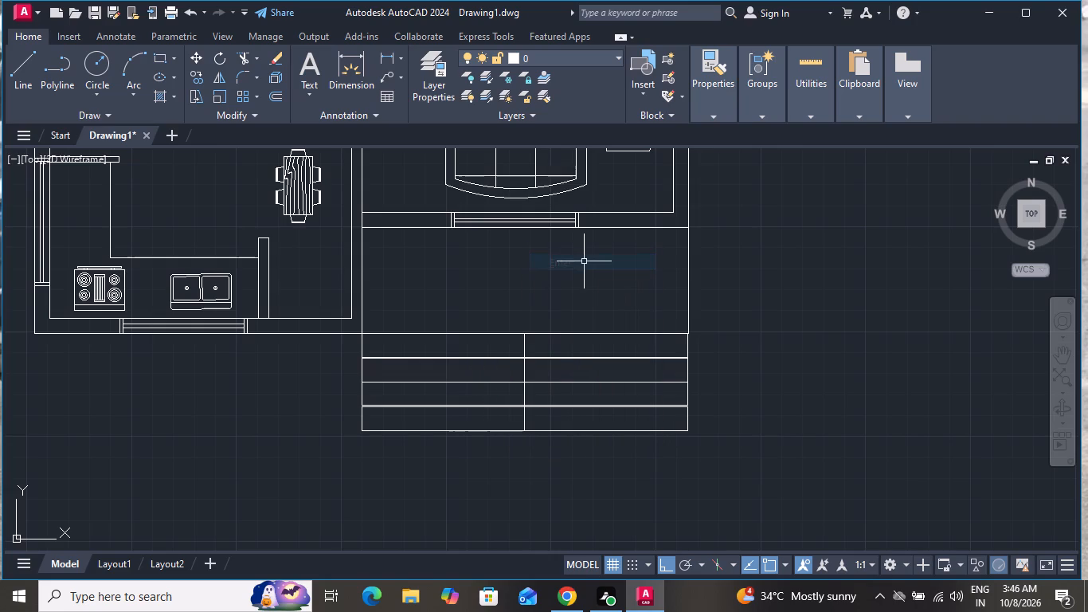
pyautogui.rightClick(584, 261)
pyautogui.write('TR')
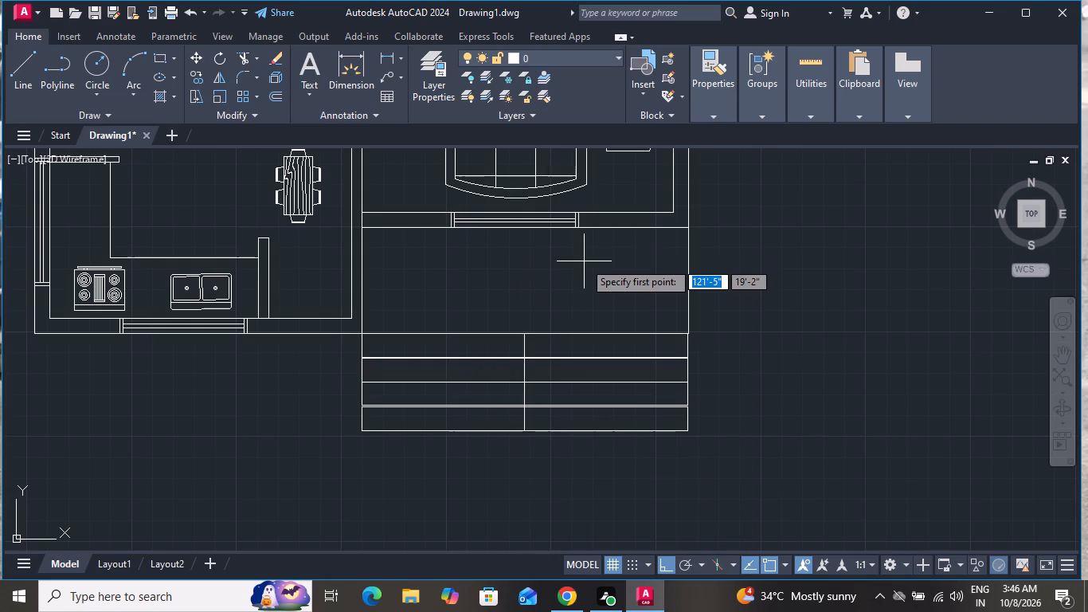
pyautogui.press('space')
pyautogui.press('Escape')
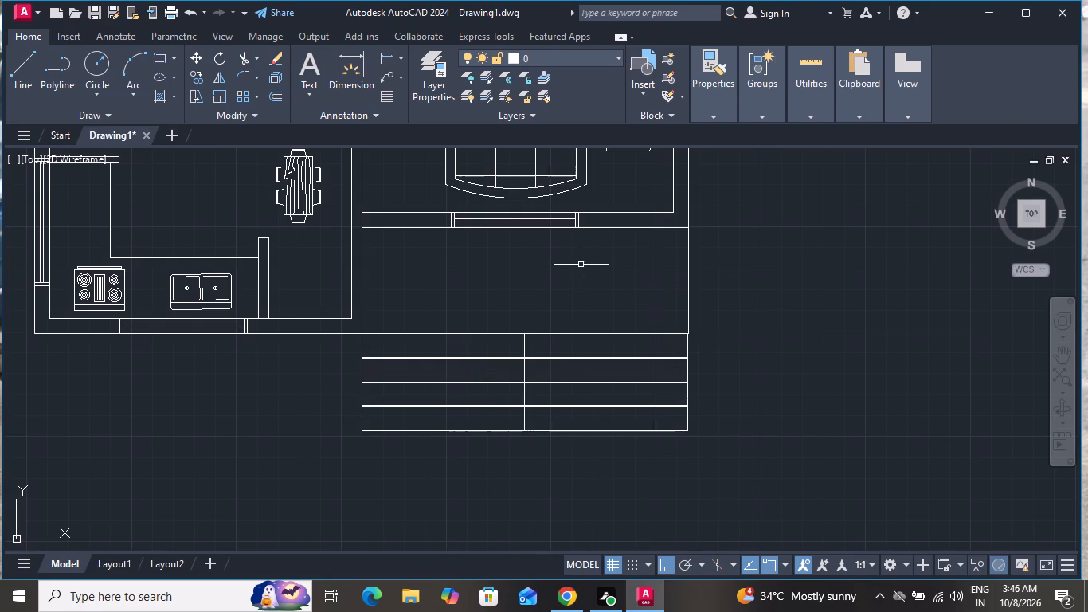
# Trim away the half of the four entrance steps beyond their centre line, on the side away from the kitchen.
pyautogui.press('t')
pyautogui.press('r')
pyautogui.press('space')
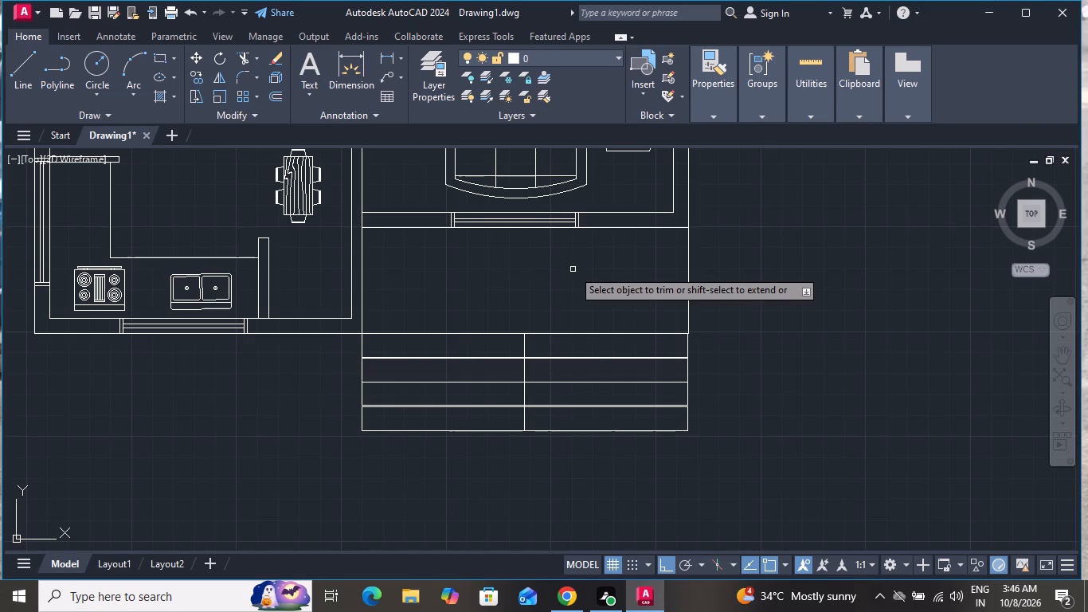
pyautogui.press('space')
pyautogui.click(573, 269)
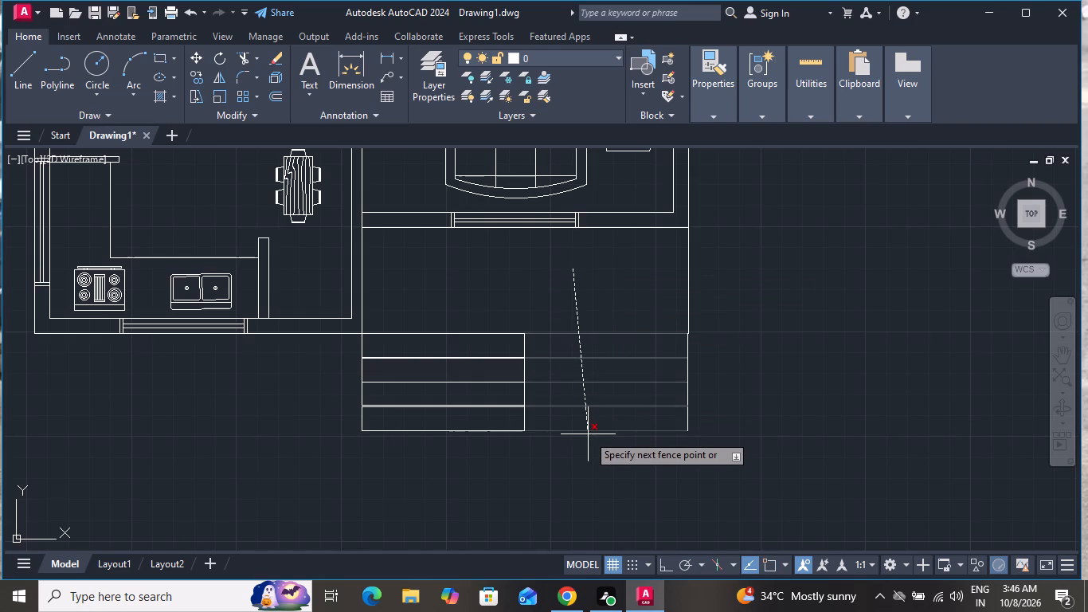
pyautogui.click(578, 288)
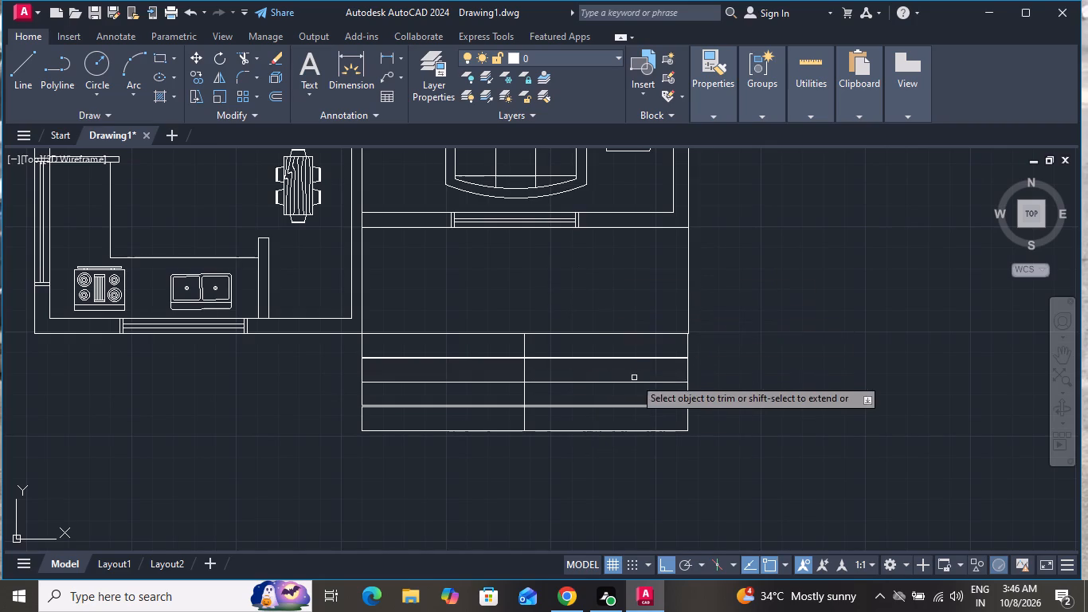
pyautogui.click(617, 348)
pyautogui.click(606, 516)
pyautogui.click(656, 406)
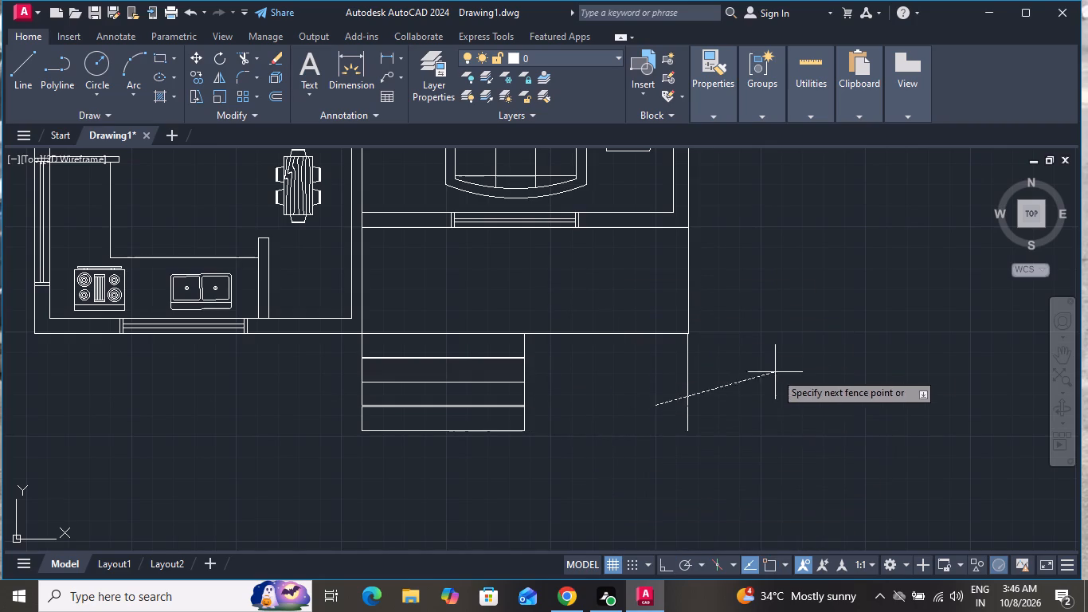
pyautogui.click(807, 363)
pyautogui.click(702, 351)
pyautogui.click(656, 360)
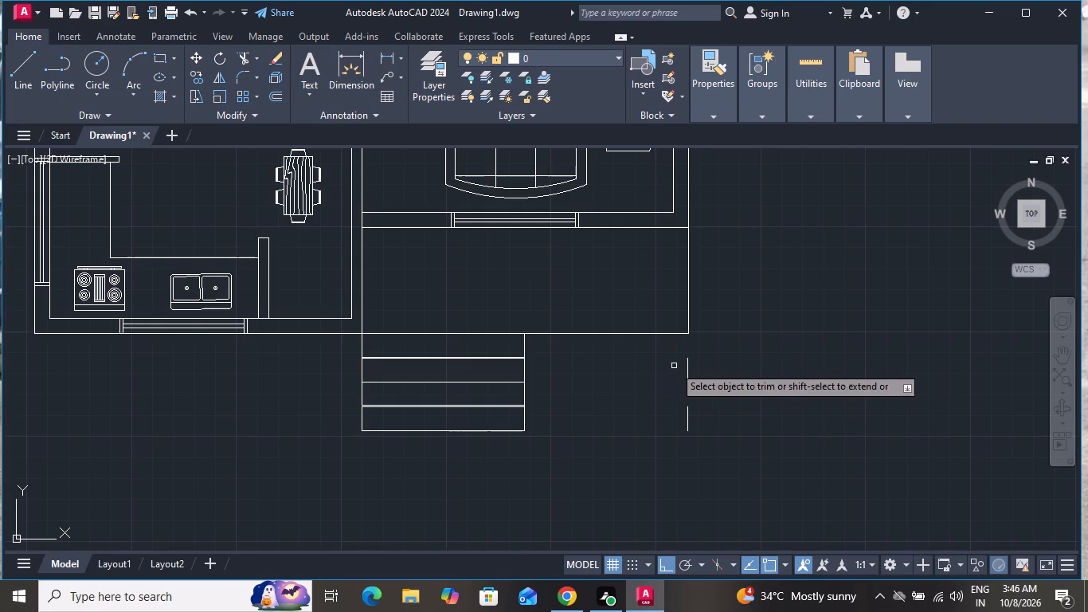
pyautogui.click(674, 366)
pyautogui.click(725, 367)
pyautogui.click(714, 394)
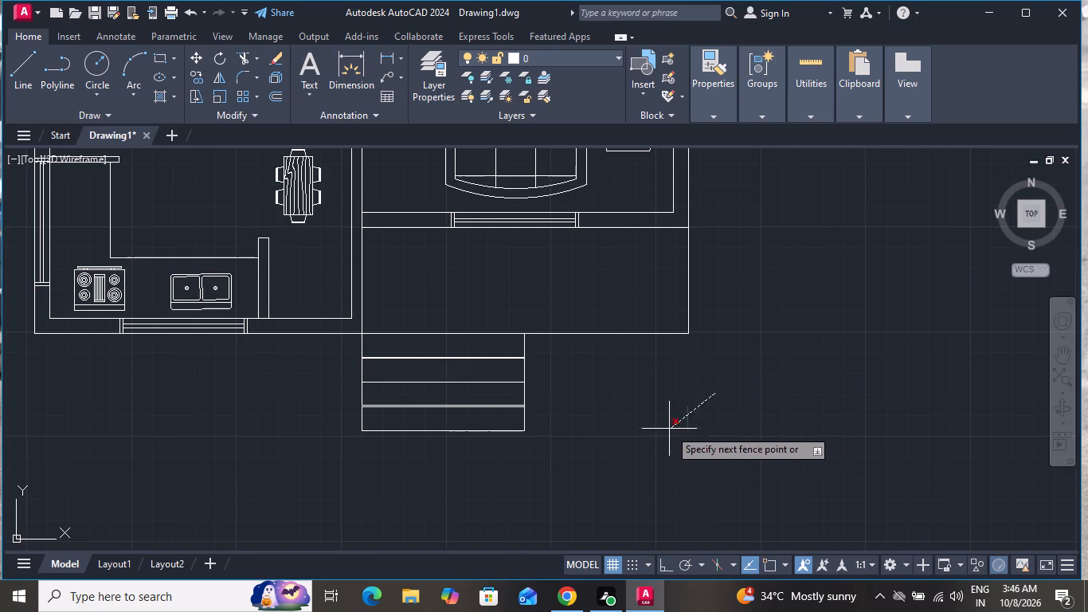
pyautogui.click(668, 429)
pyautogui.rightClick(687, 389)
pyautogui.click(740, 187)
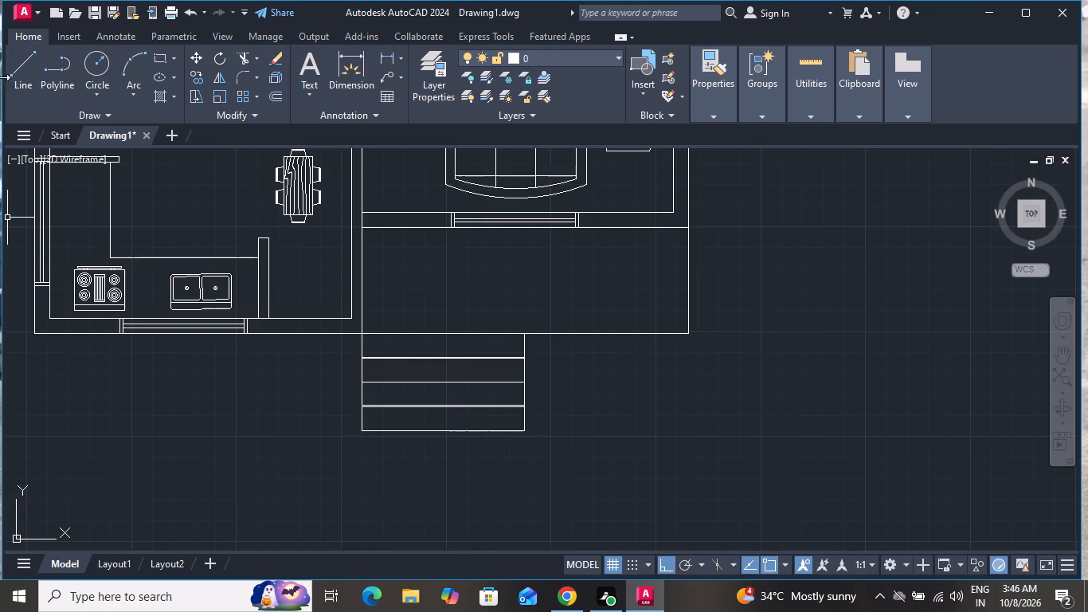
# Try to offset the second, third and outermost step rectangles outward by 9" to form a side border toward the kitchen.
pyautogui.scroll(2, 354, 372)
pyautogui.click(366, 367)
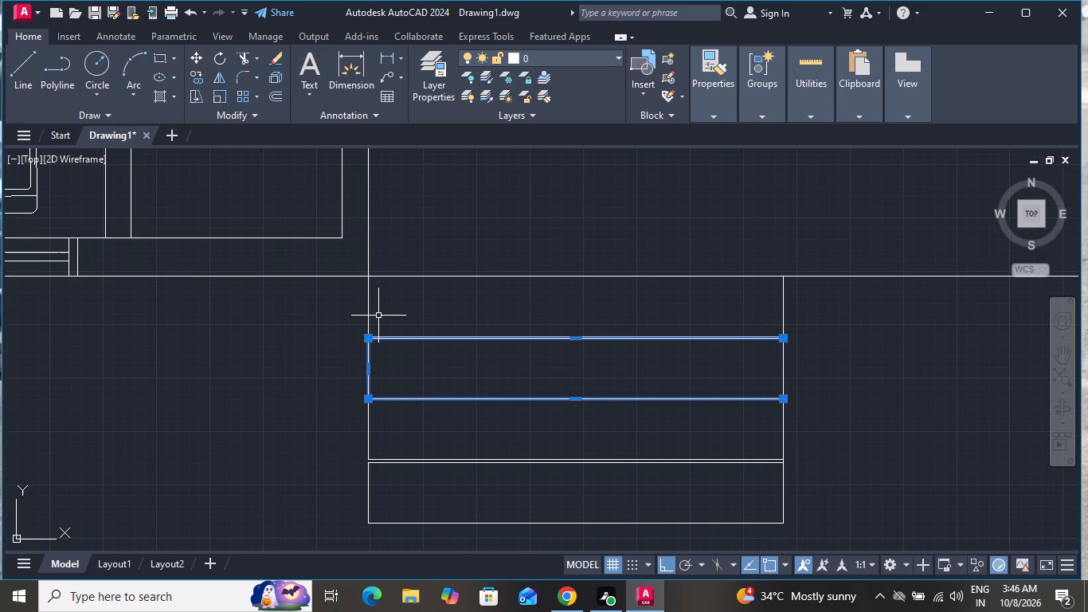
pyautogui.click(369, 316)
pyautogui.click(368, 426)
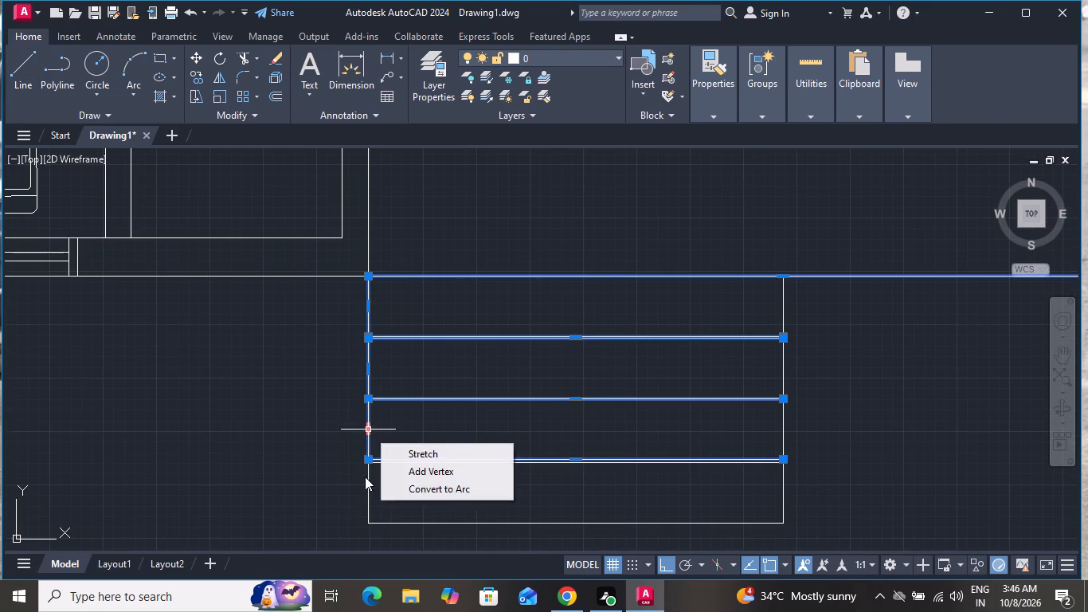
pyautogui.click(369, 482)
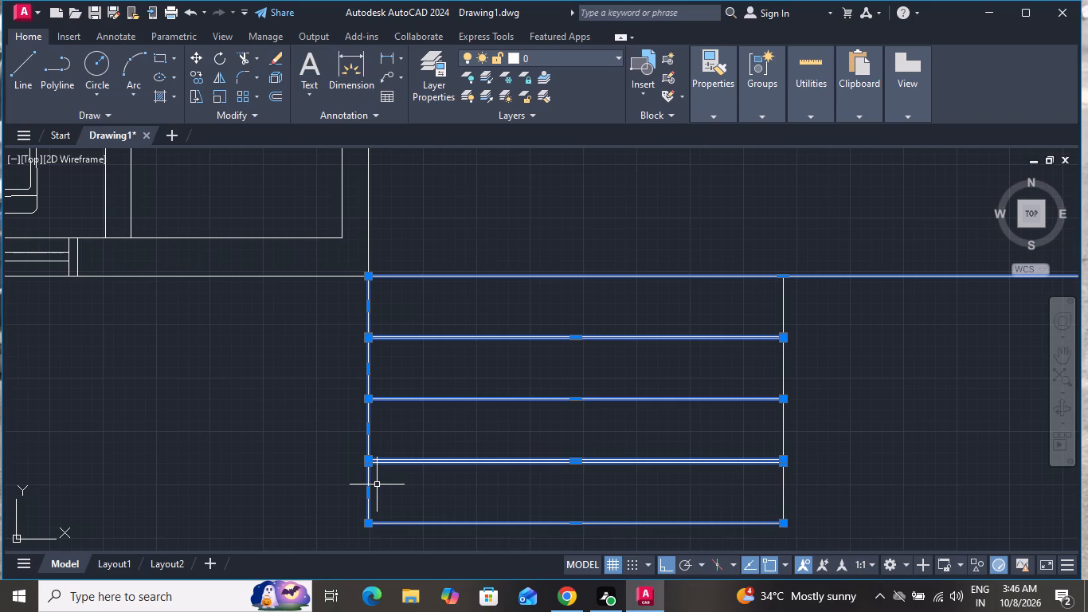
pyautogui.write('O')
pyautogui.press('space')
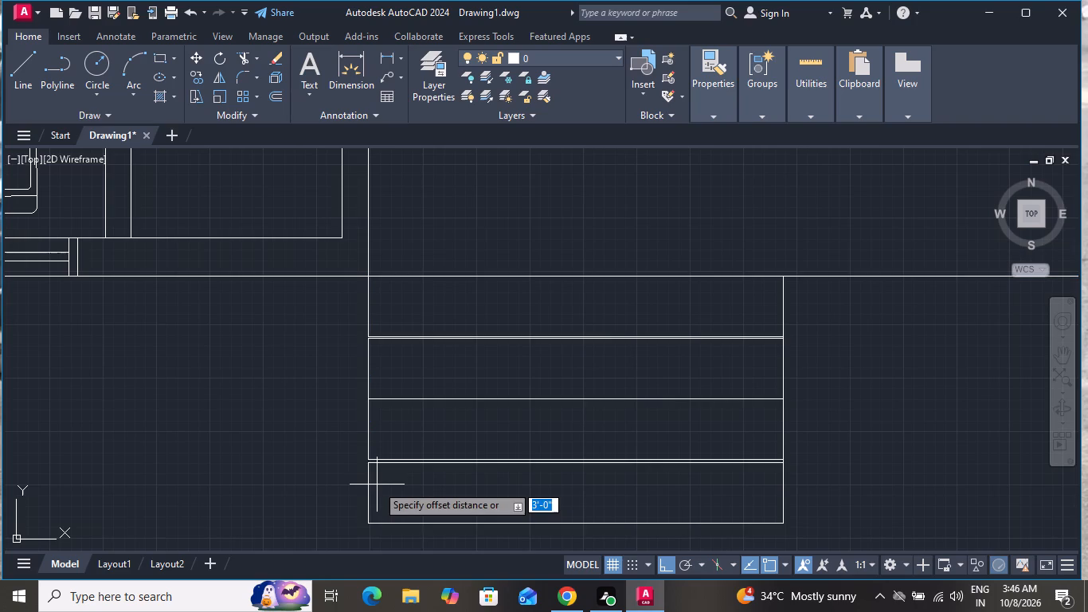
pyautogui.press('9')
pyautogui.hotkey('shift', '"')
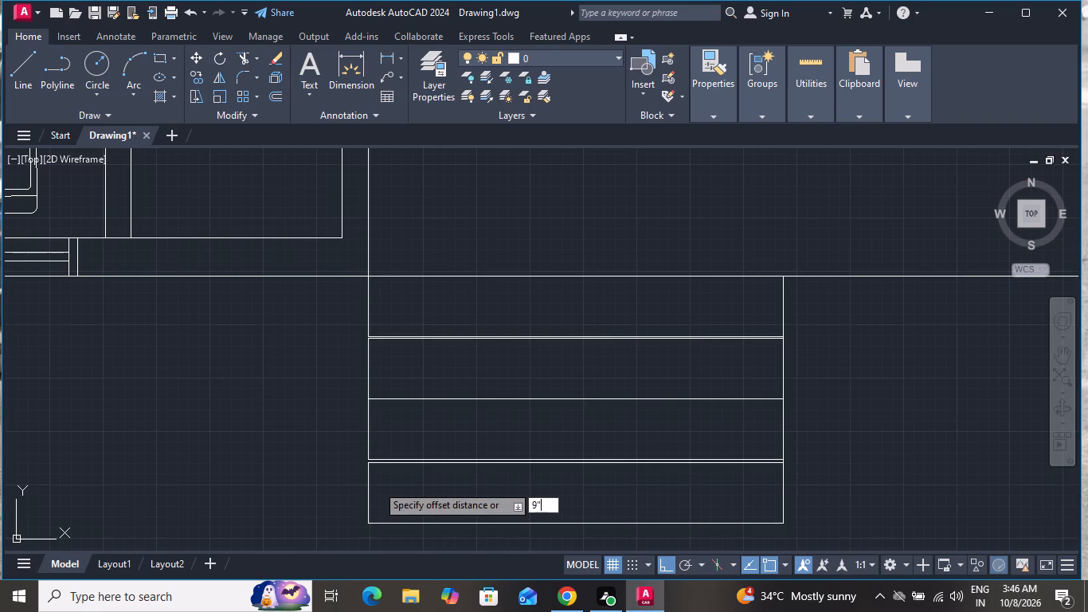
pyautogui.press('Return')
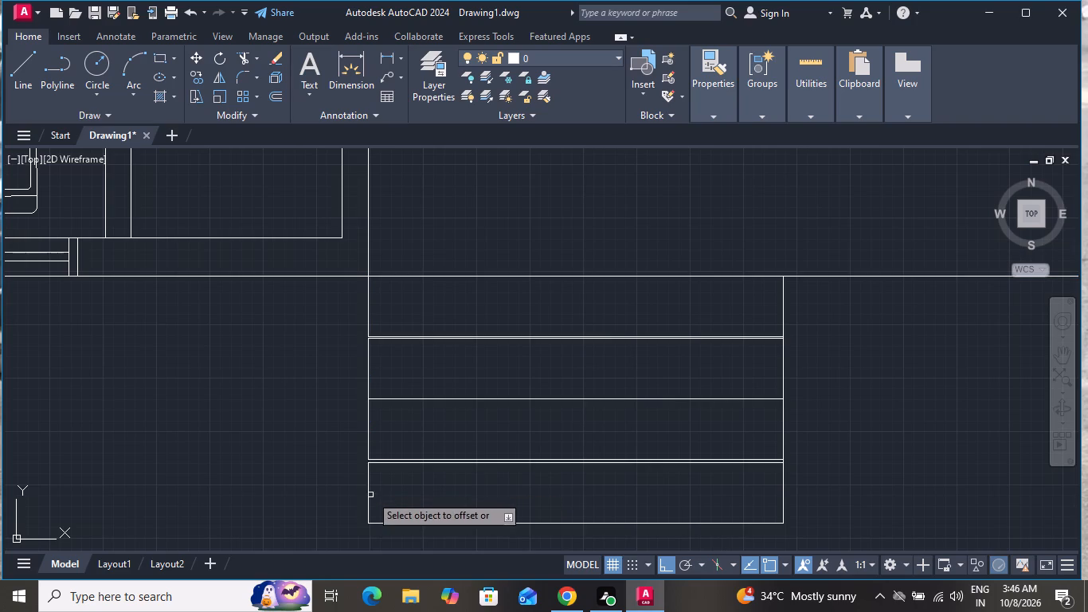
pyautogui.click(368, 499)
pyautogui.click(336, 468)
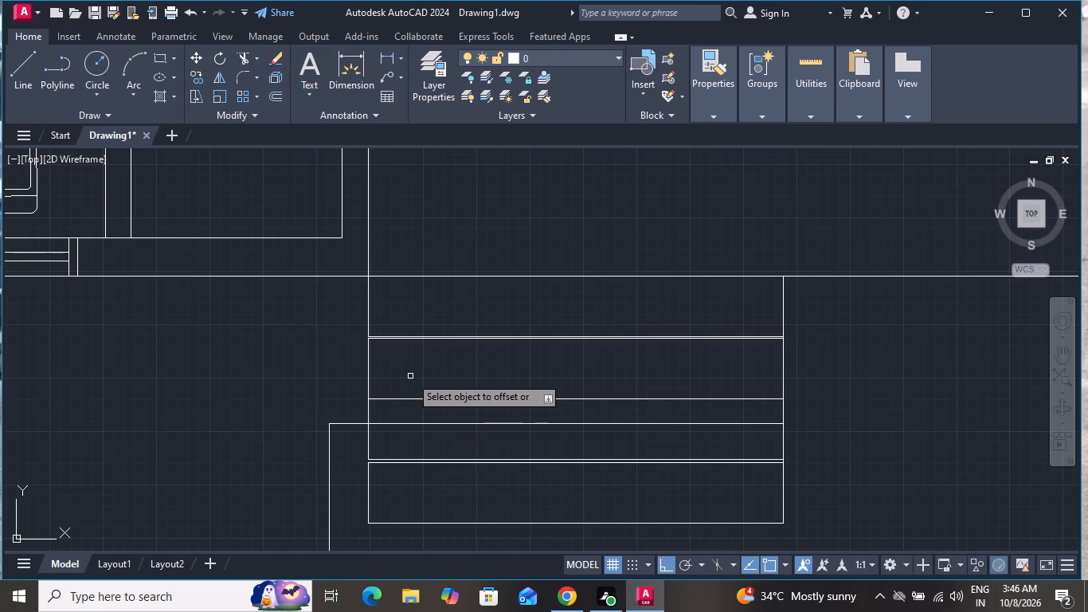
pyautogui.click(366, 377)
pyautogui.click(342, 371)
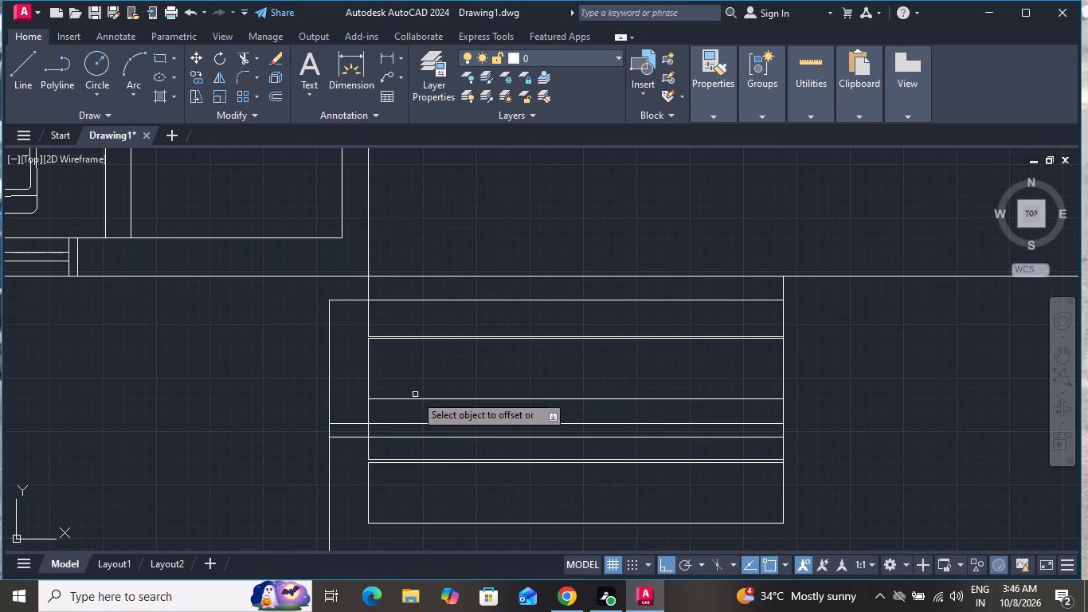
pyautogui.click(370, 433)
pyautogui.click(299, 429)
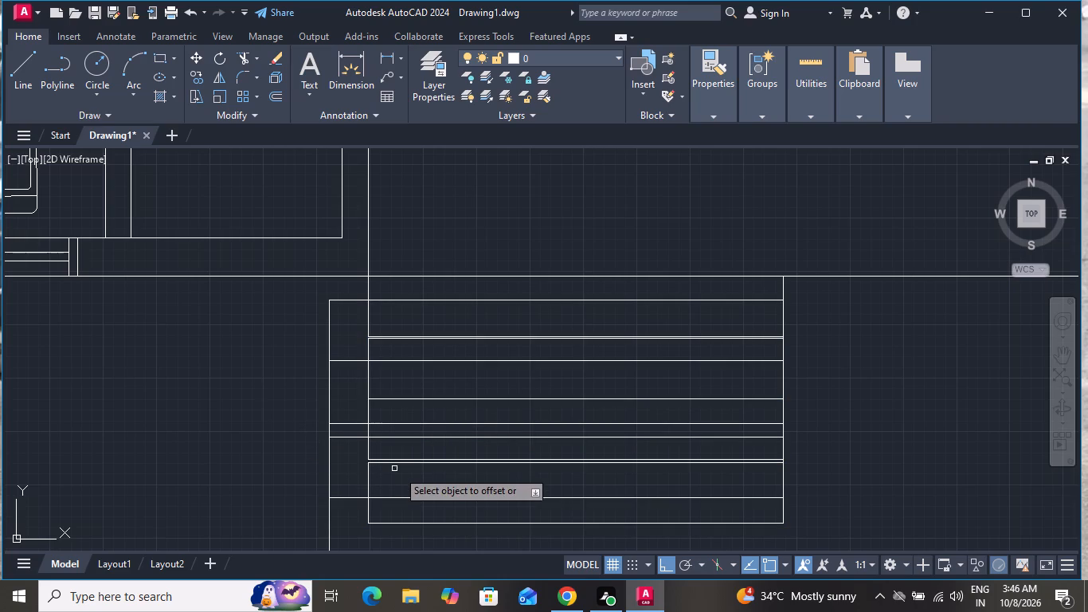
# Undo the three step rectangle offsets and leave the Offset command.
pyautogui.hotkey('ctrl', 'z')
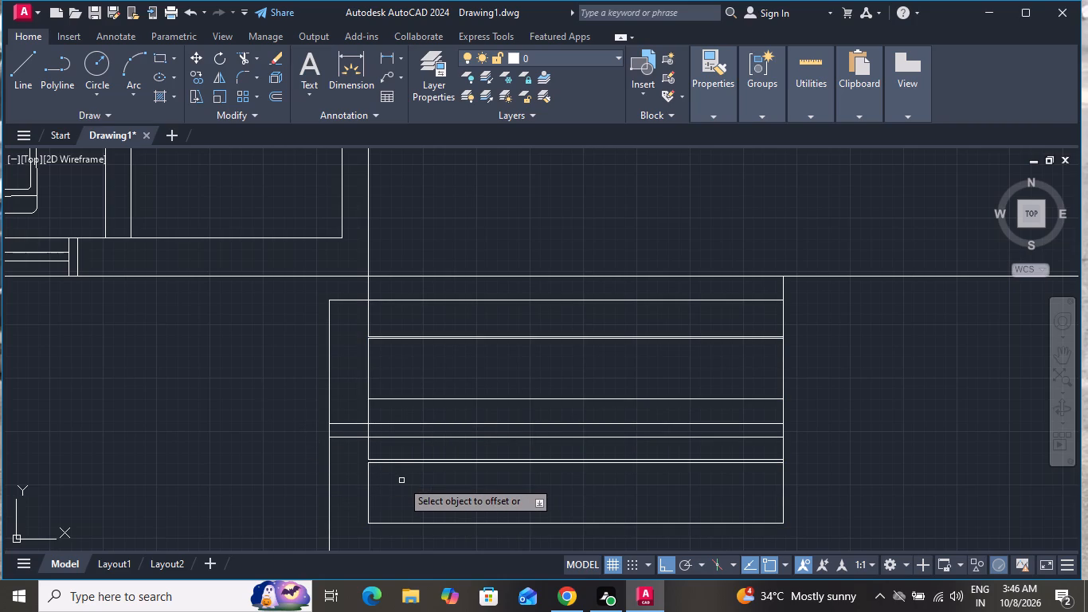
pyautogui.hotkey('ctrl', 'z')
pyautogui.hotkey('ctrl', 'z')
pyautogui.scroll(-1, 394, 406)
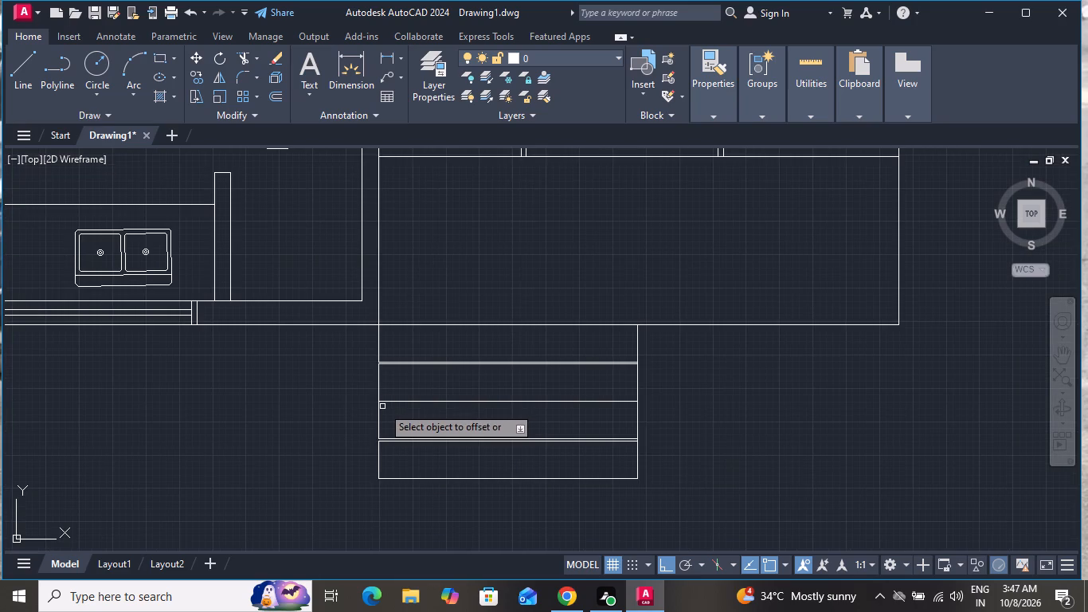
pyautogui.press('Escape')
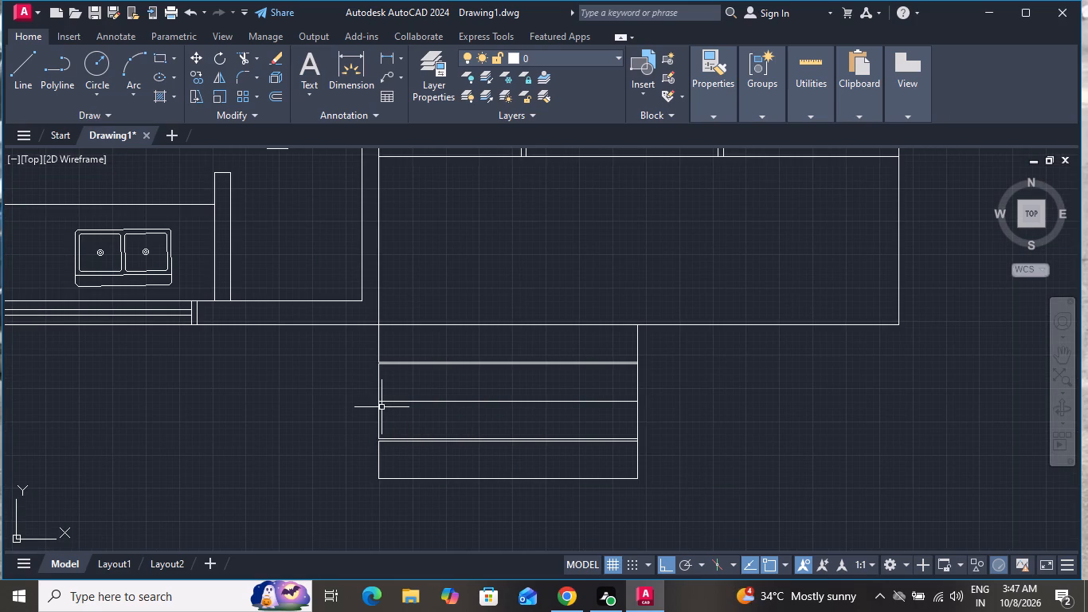
# Draw a side wall outline beside the steps: a line about 4'-10" outward from the kitchen wall, closed about 8" to the outermost step's corner.
pyautogui.click(20, 59)
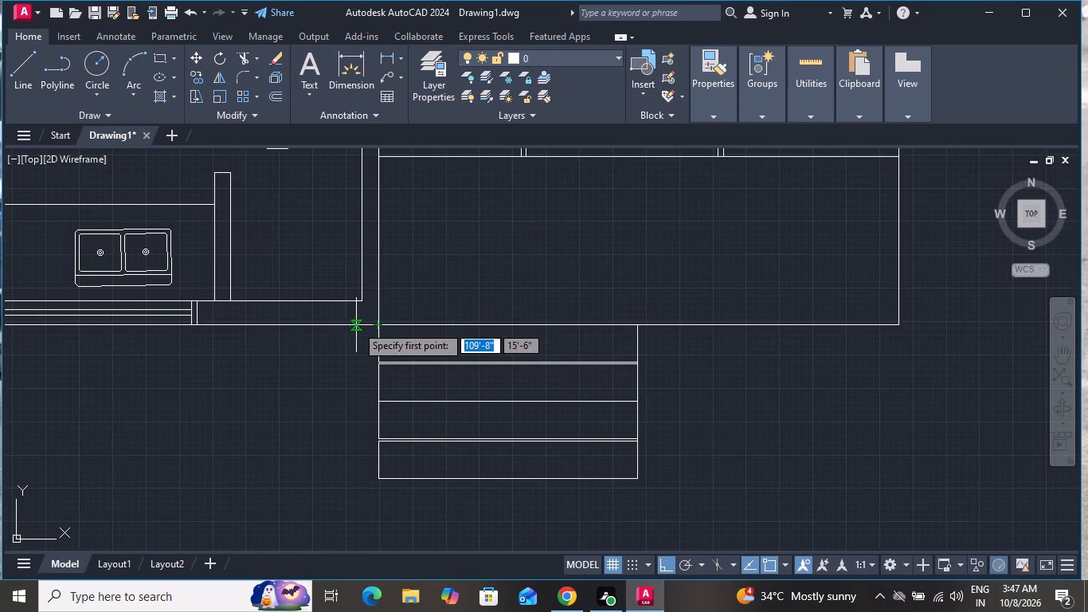
pyautogui.click(356, 325)
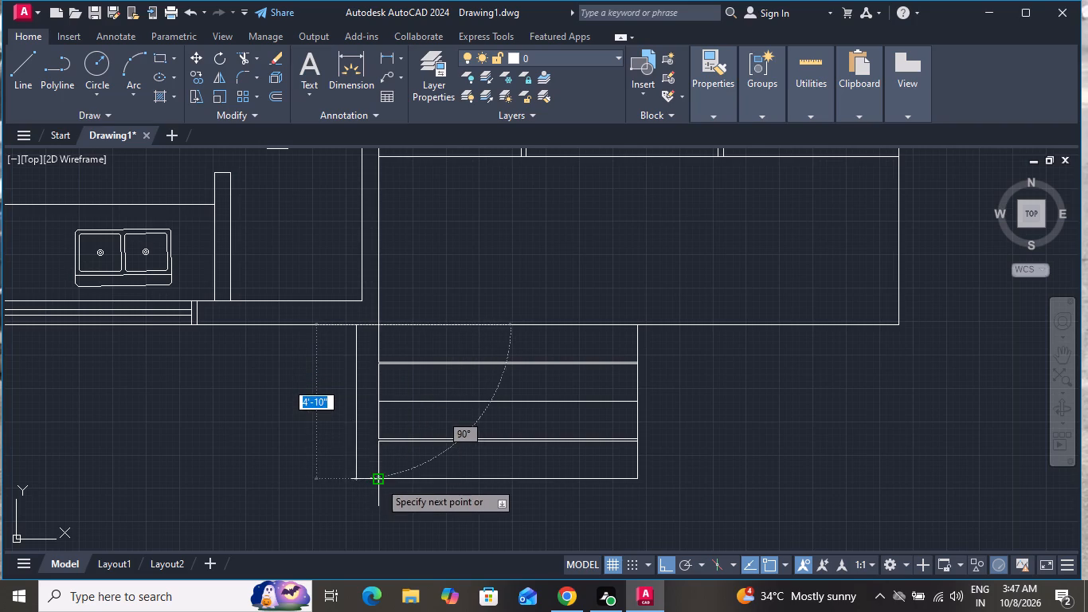
pyautogui.click(353, 477)
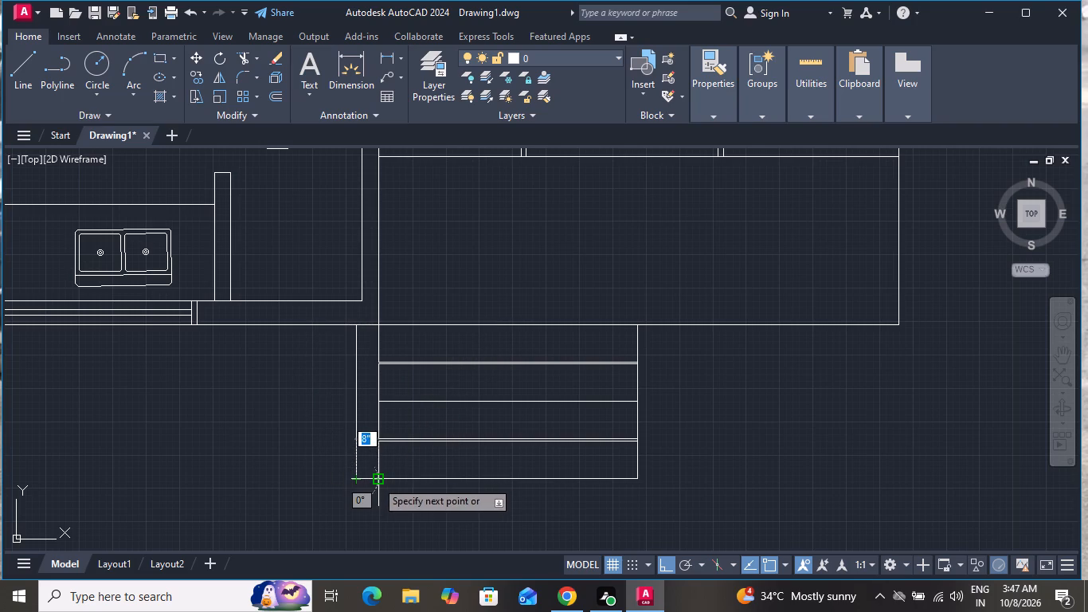
pyautogui.click(376, 481)
pyautogui.rightClick(376, 481)
pyautogui.click(412, 309)
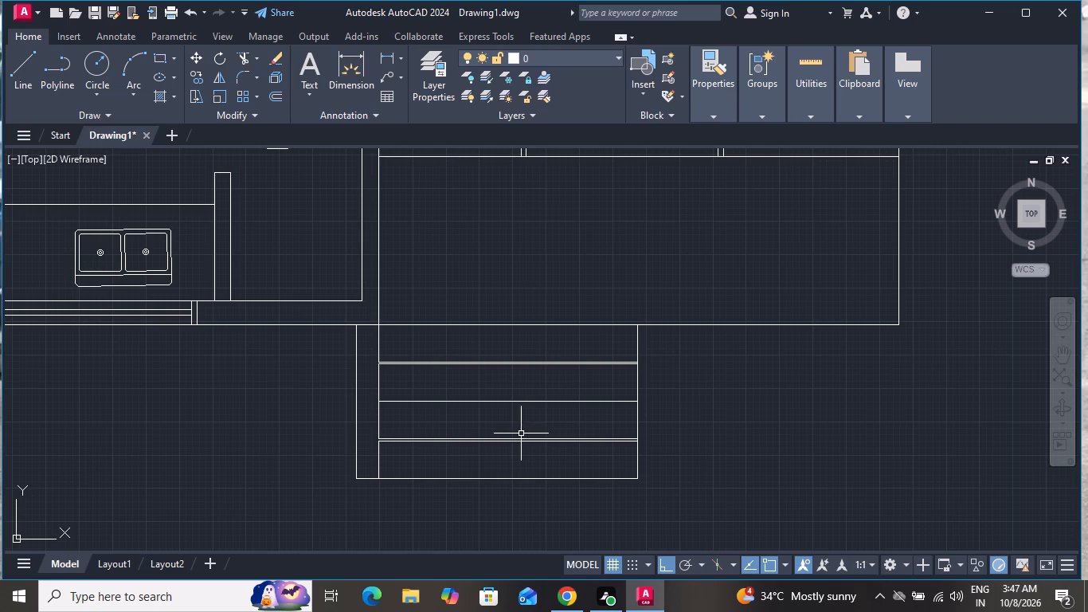
# Trim the kitchen's outer wall line where it crosses the strip between the new side wall line and the steps.
pyautogui.write('TR')
pyautogui.press('space')
pyautogui.press('space')
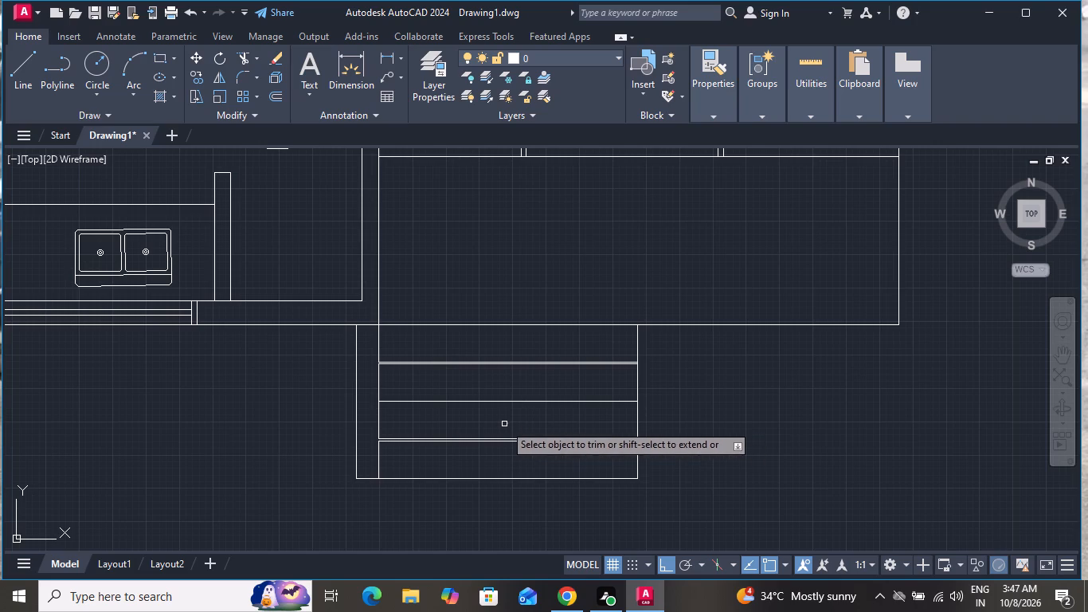
pyautogui.scroll(2, 375, 358)
pyautogui.moveTo(354, 311); pyautogui.dragTo(353, 297)
pyautogui.click(361, 248)
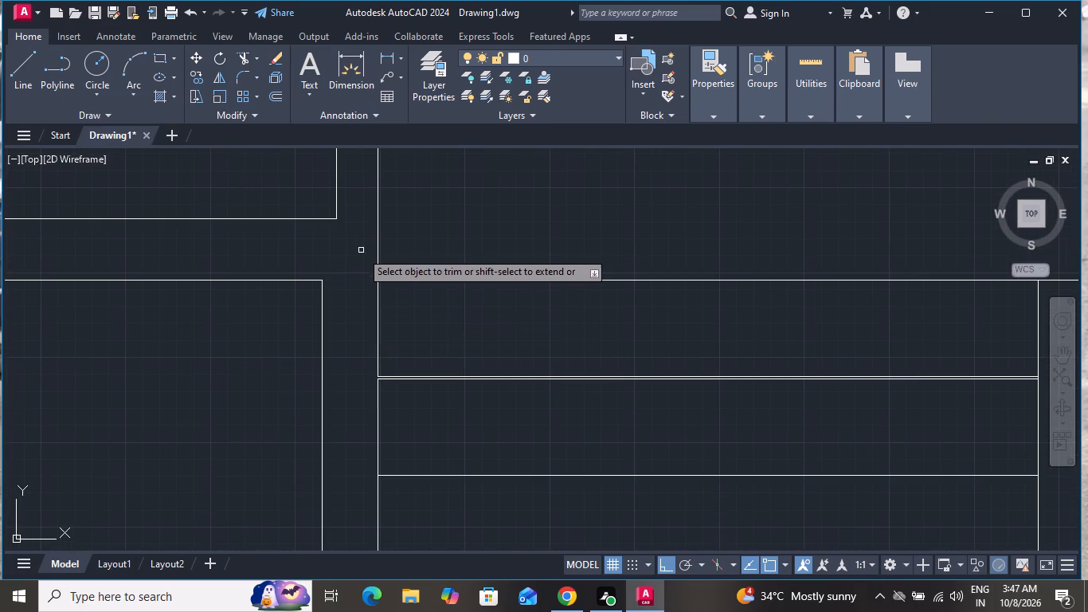
pyautogui.rightClick(355, 266)
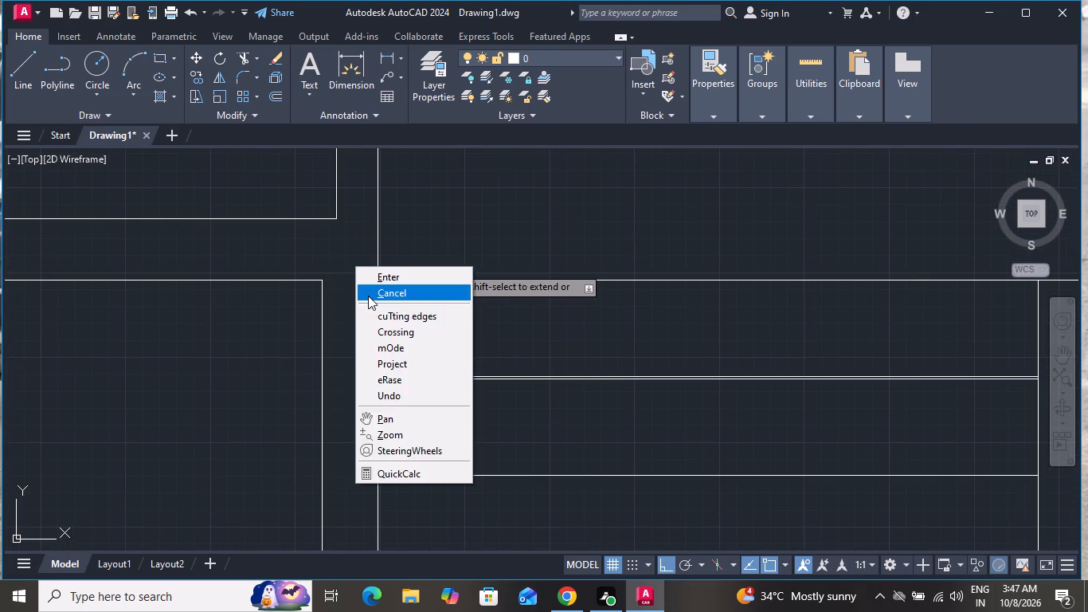
pyautogui.click(368, 296)
# Start a hatch with the SOLID pattern and fill the stair-kitchen wall, the kitchen's outer walls and the wall running beside the entrance steps.
pyautogui.scroll(-5, 439, 373)
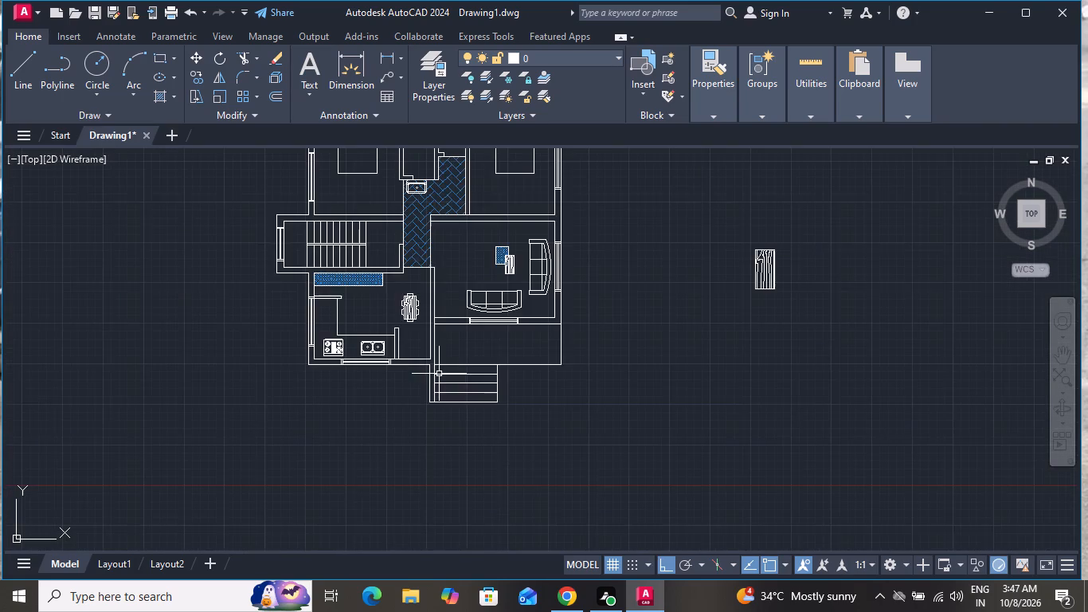
pyautogui.scroll(1, 459, 358)
pyautogui.scroll(-3, 459, 364)
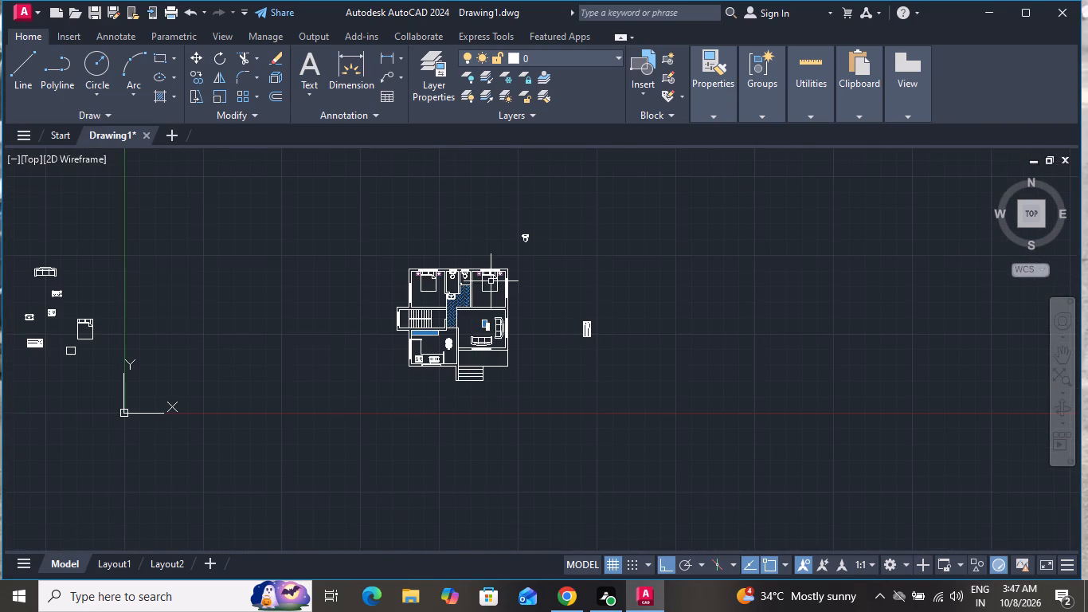
pyautogui.scroll(2, 491, 280)
pyautogui.click(160, 96)
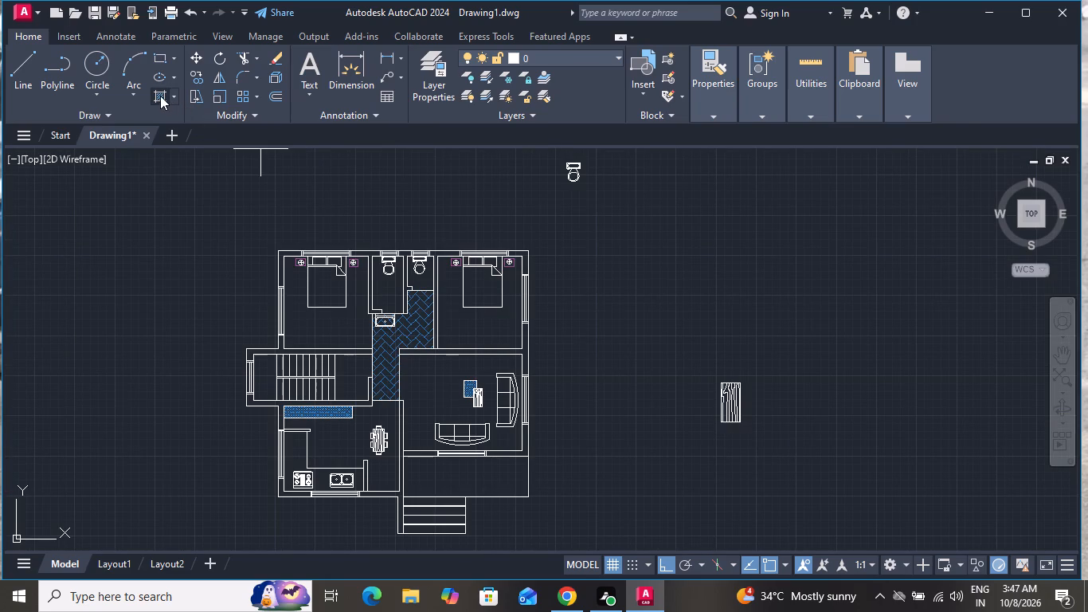
pyautogui.scroll(-5, 157, 93)
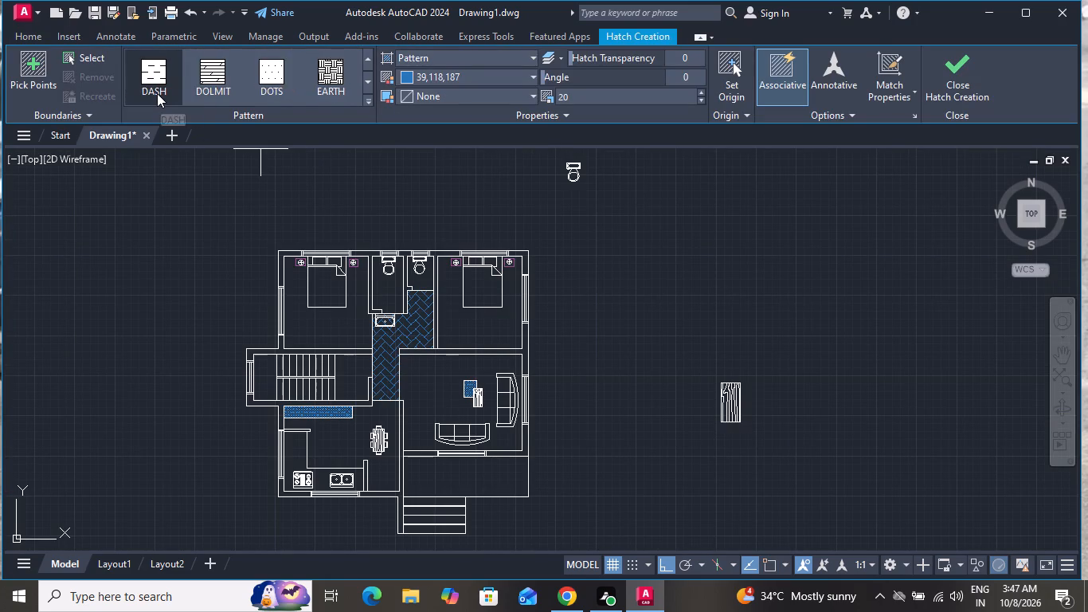
pyautogui.scroll(2, 157, 93)
pyautogui.scroll(-1, 157, 93)
pyautogui.scroll(3, 157, 93)
pyautogui.scroll(-1, 157, 93)
pyautogui.scroll(8, 157, 93)
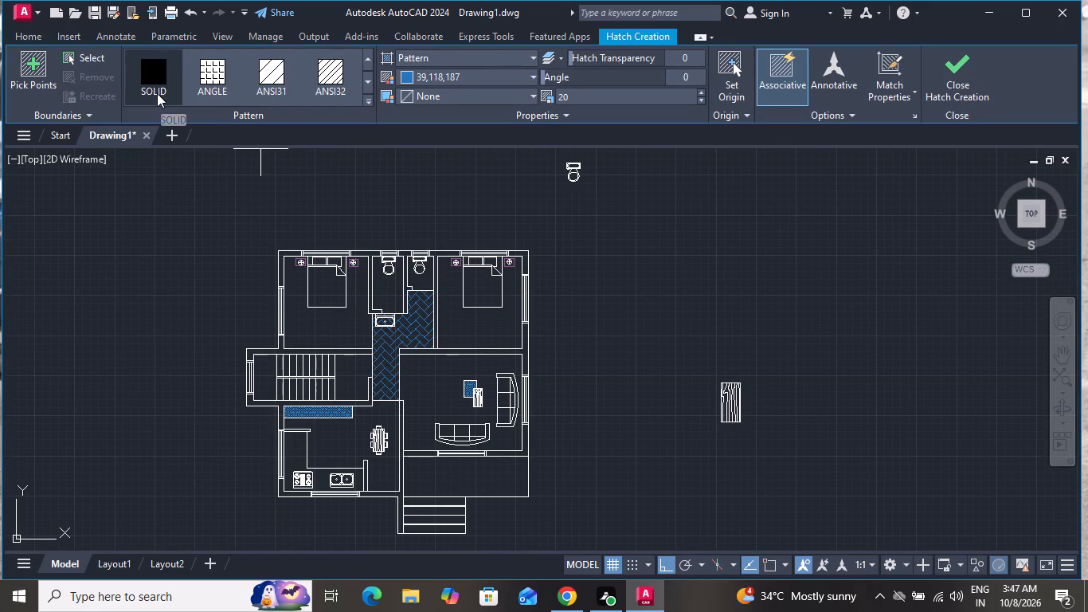
pyautogui.click(156, 76)
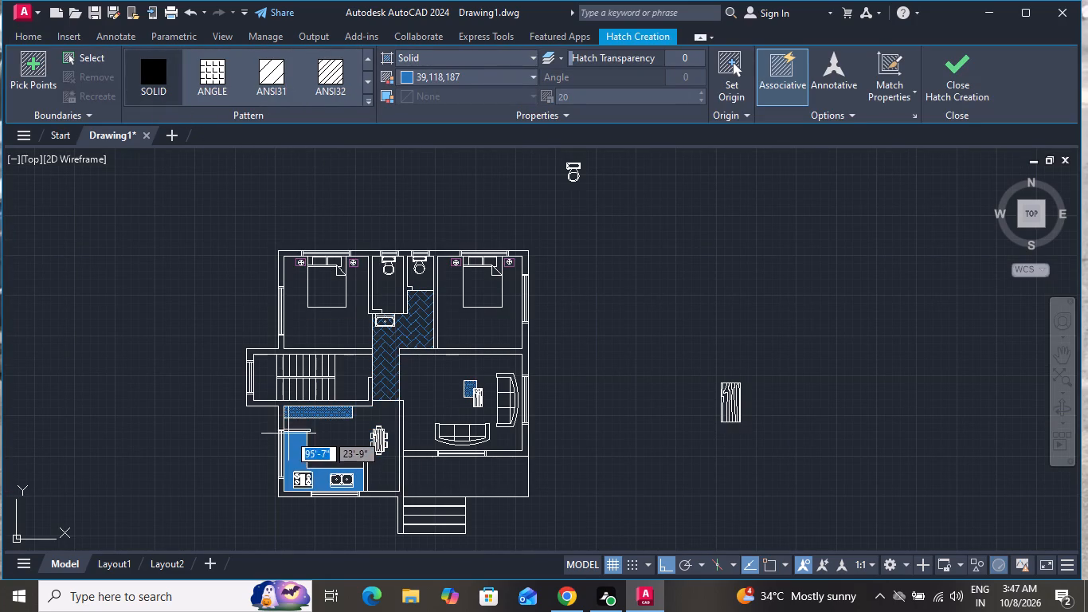
pyautogui.scroll(3, 287, 425)
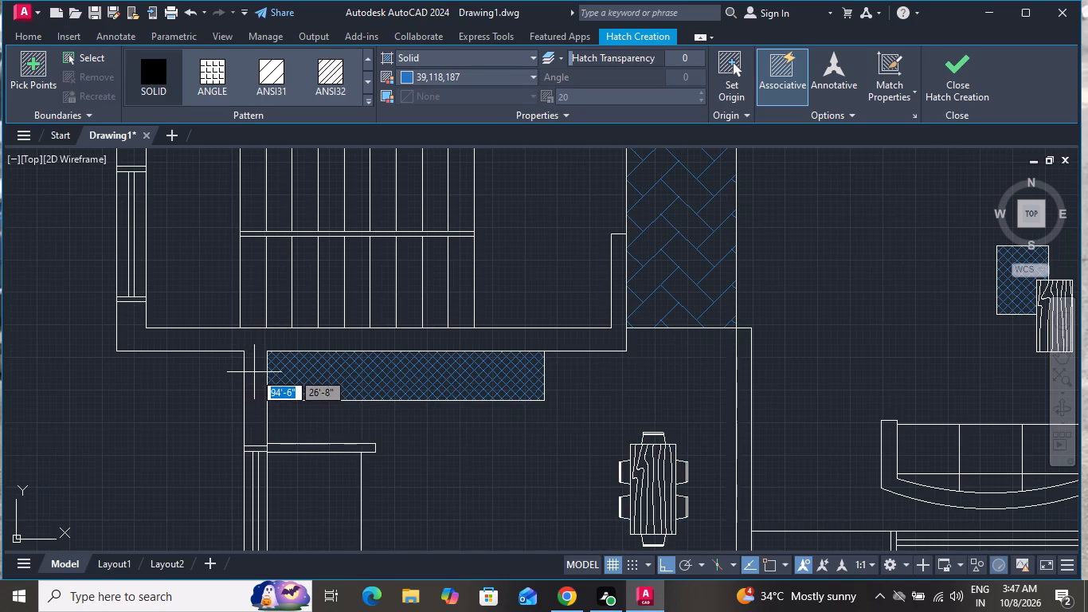
pyautogui.click(254, 367)
pyautogui.scroll(-3, 280, 390)
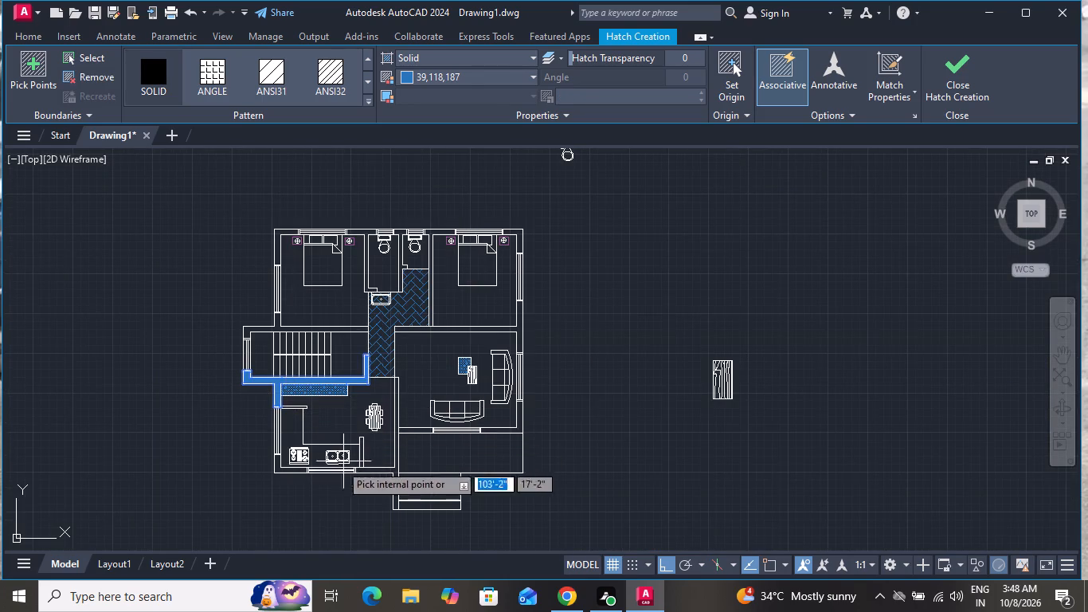
pyautogui.scroll(3, 295, 469)
pyautogui.click(291, 470)
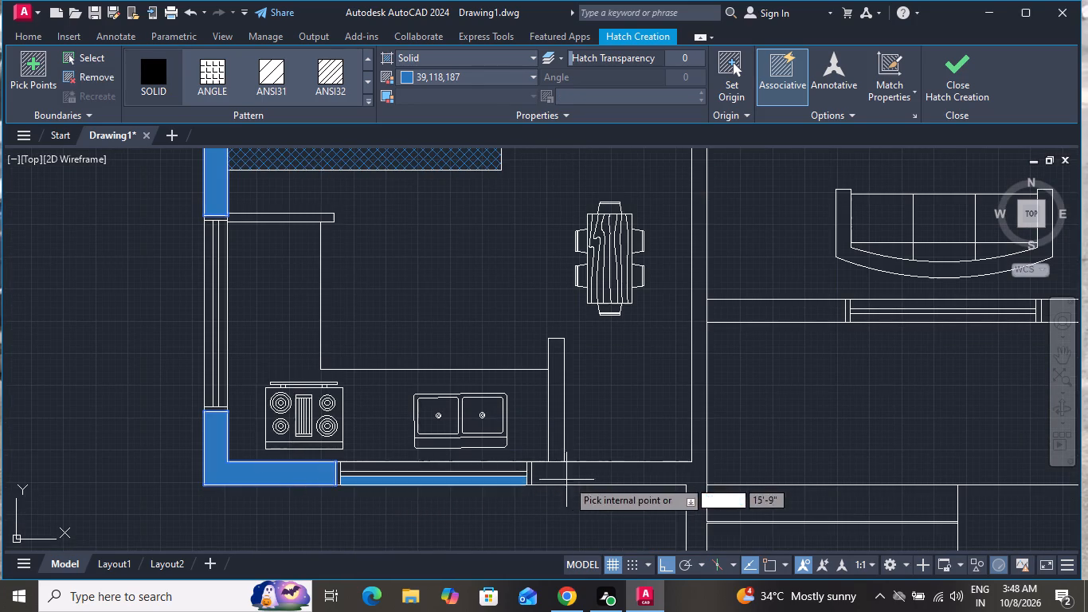
pyautogui.click(592, 477)
# Add the living room's front wall on both sides of its window and the wall toward the bedroom to the solid hatch.
pyautogui.scroll(-1, 699, 415)
pyautogui.scroll(1, 699, 415)
pyautogui.scroll(-1, 699, 415)
pyautogui.scroll(-2, 768, 435)
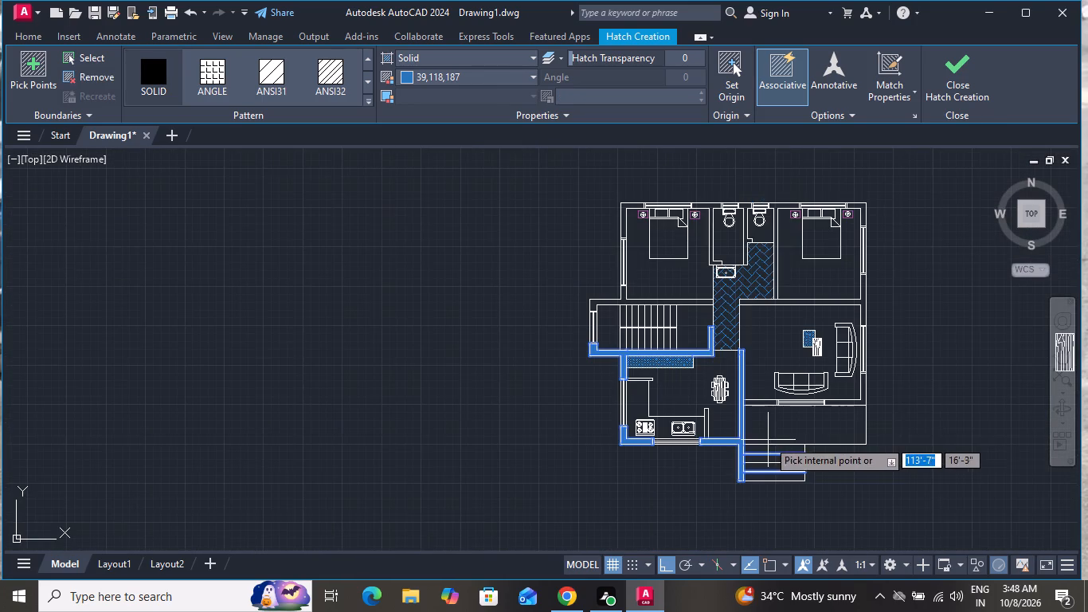
pyautogui.scroll(2, 866, 409)
pyautogui.click(857, 393)
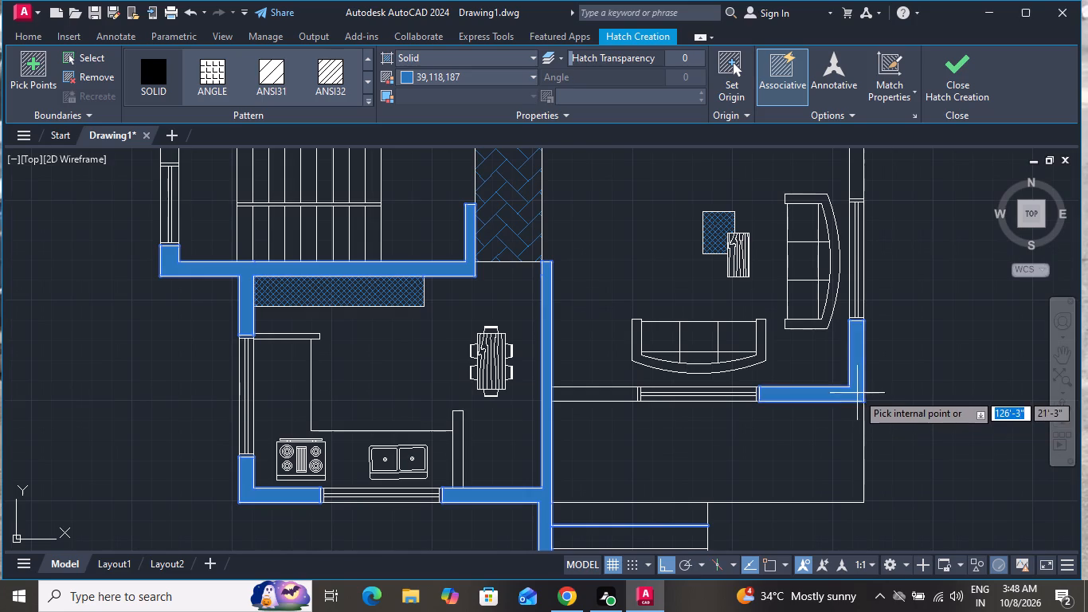
pyautogui.click(605, 394)
pyautogui.scroll(-2, 661, 452)
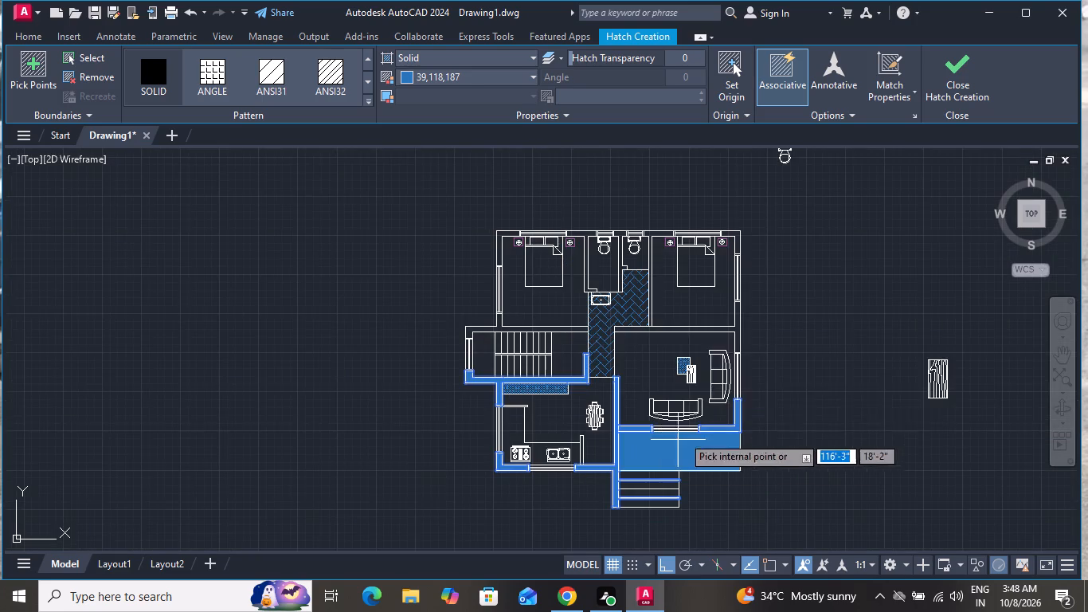
pyautogui.scroll(3, 727, 316)
pyautogui.click(765, 375)
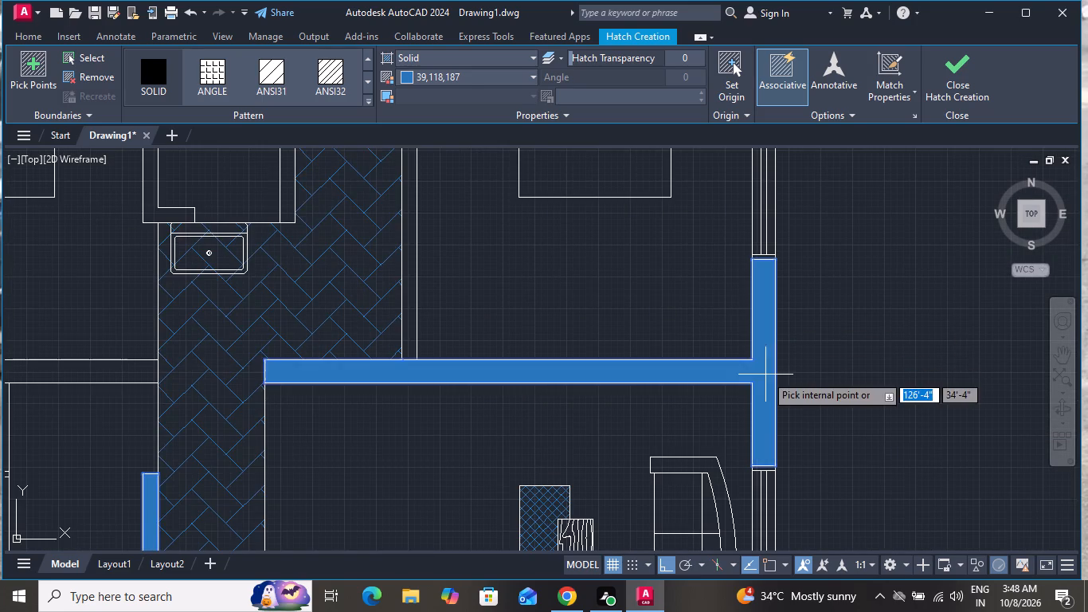
# Add the outer corner of the bedroom above the living room and the partition walls around both toilets to the solid hatch.
pyautogui.scroll(-3, 781, 400)
pyautogui.scroll(3, 778, 292)
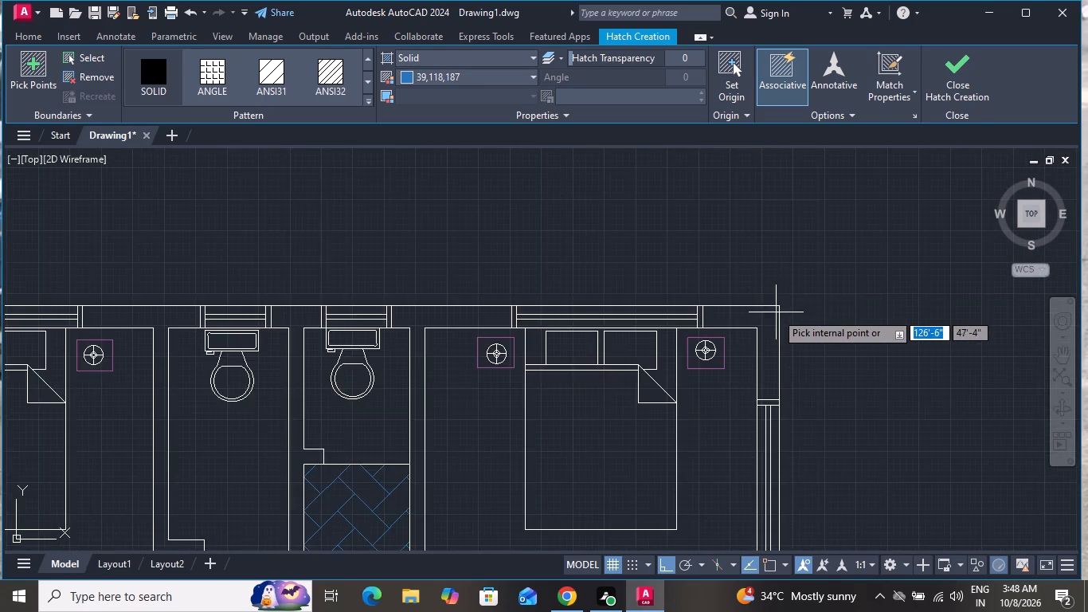
pyautogui.scroll(2, 776, 313)
pyautogui.click(772, 318)
pyautogui.scroll(-3, 765, 344)
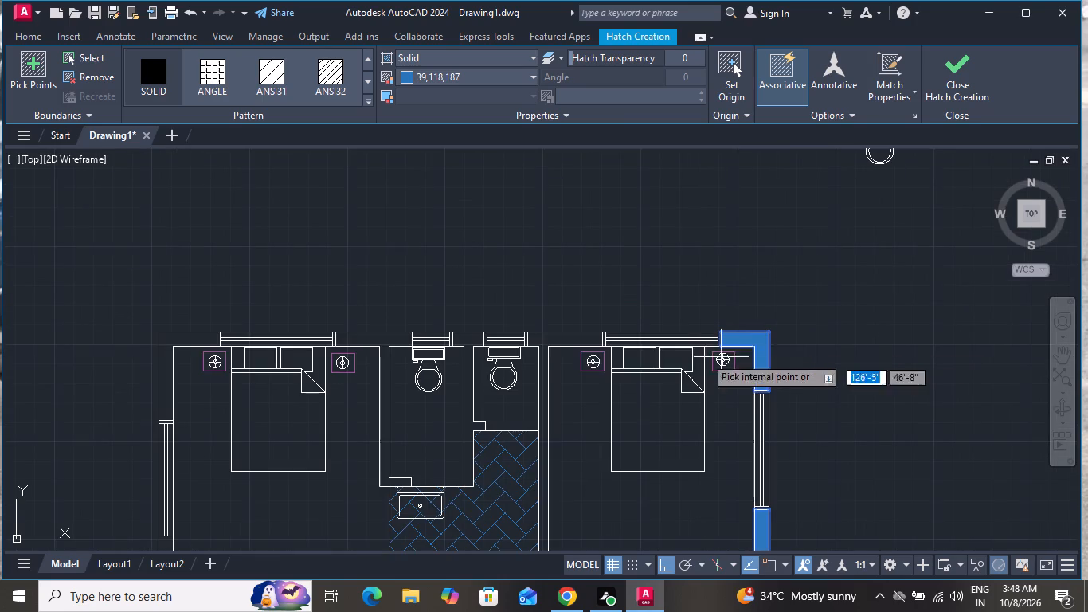
pyautogui.click(541, 339)
pyautogui.scroll(-2, 606, 328)
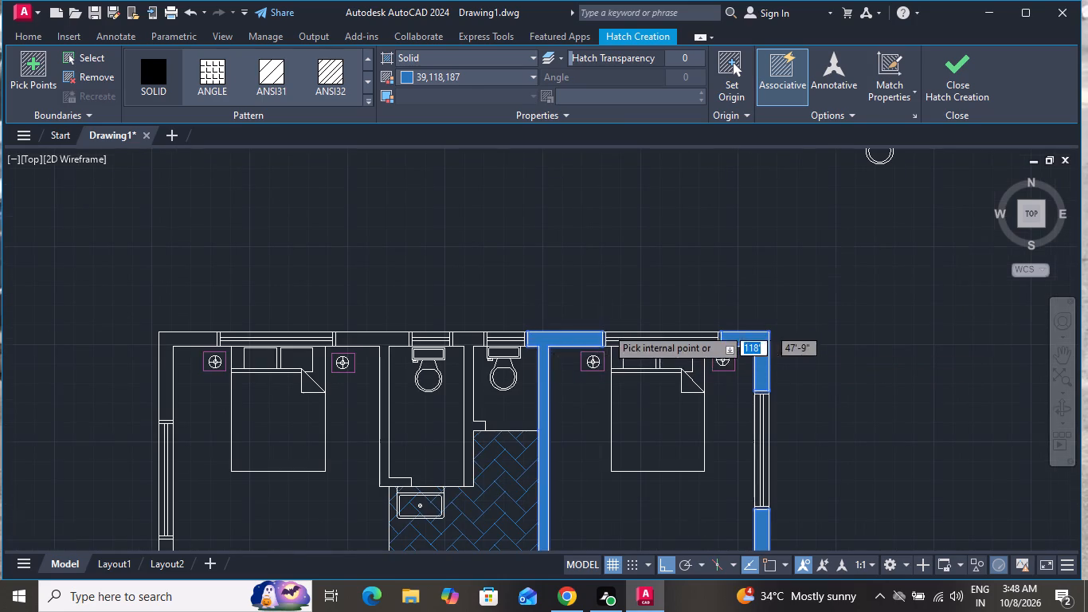
pyautogui.scroll(-1, 606, 328)
pyautogui.scroll(4, 532, 357)
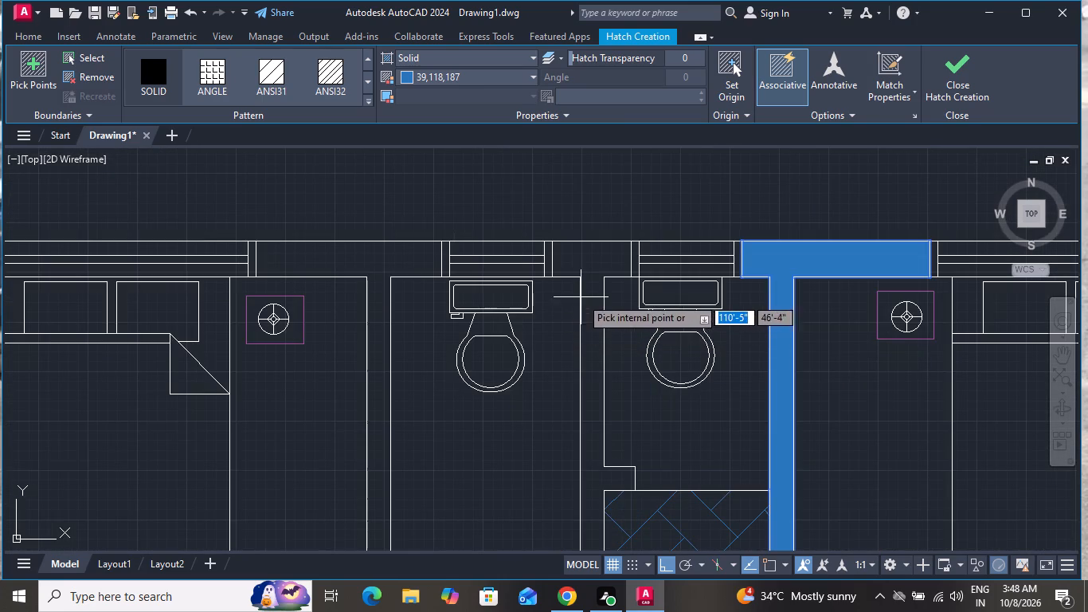
pyautogui.click(590, 269)
pyautogui.scroll(-2, 498, 405)
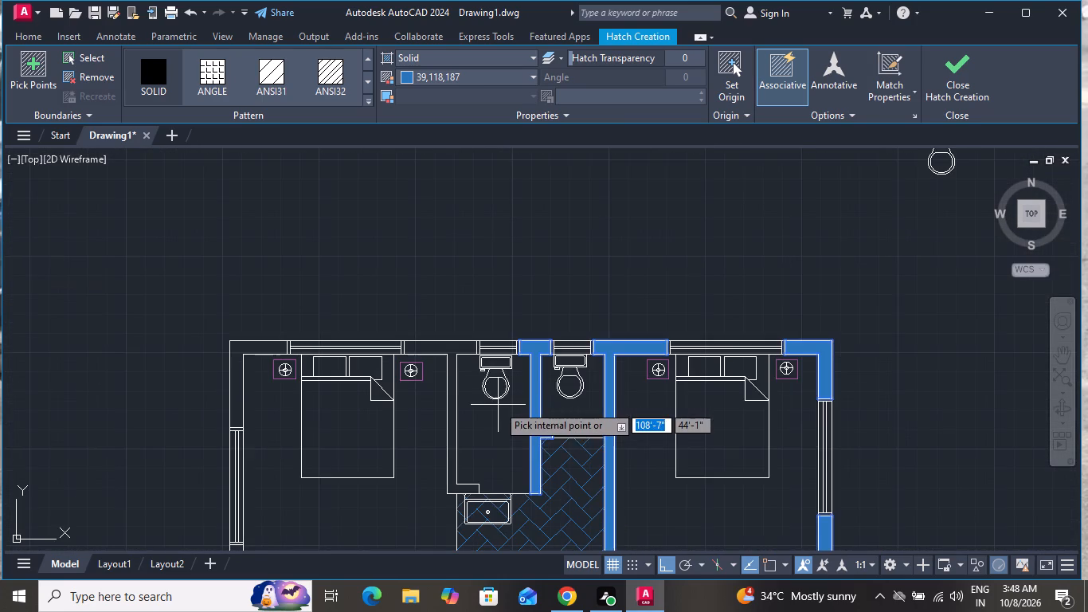
pyautogui.scroll(3, 452, 348)
pyautogui.click(452, 348)
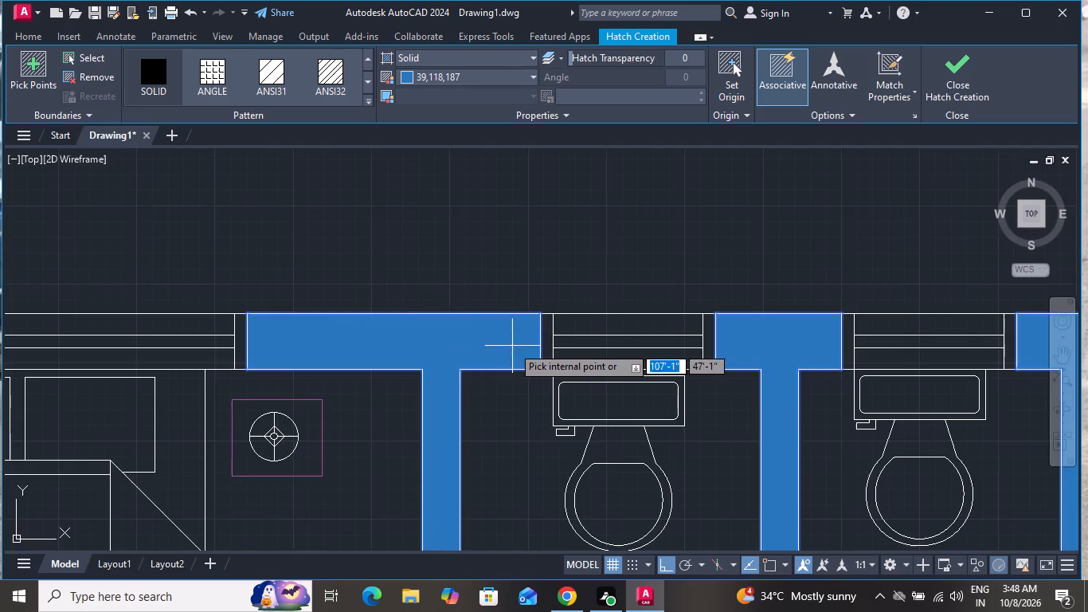
# Add the other bedroom's outer corner and its wall toward the staircase to the solid hatch, and finish the hatch.
pyautogui.scroll(-3, 512, 346)
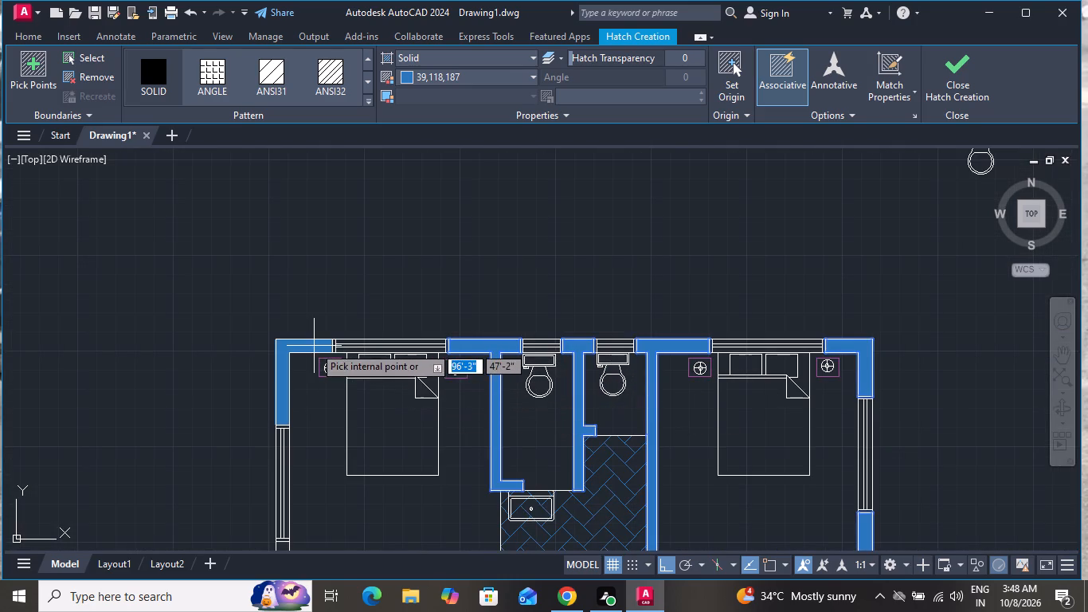
pyautogui.click(314, 346)
pyautogui.scroll(-3, 463, 315)
pyautogui.scroll(-1, 407, 422)
pyautogui.scroll(2, 407, 422)
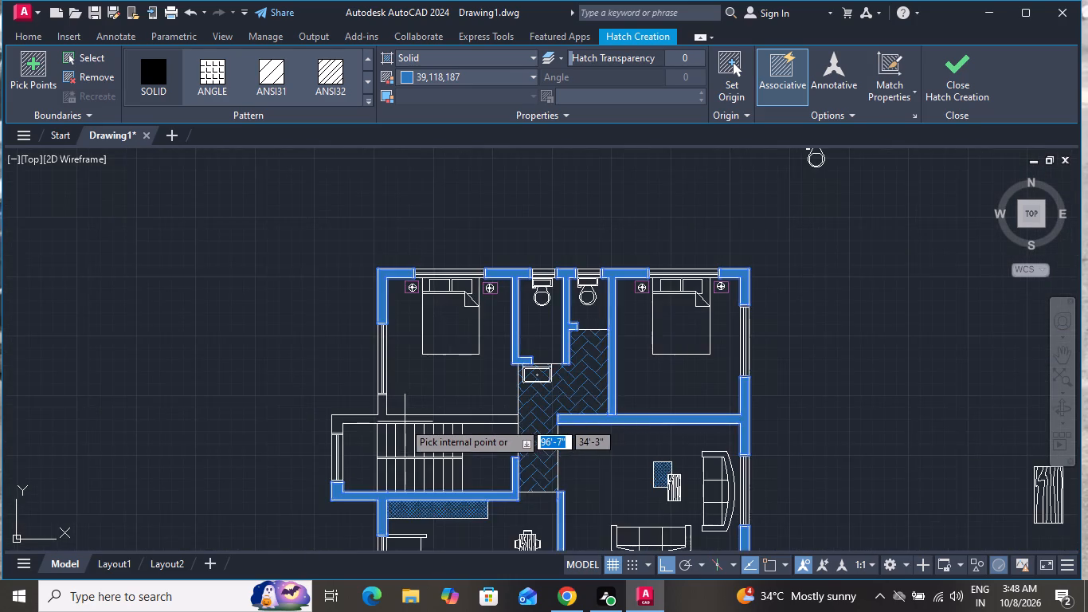
pyautogui.scroll(2, 393, 422)
pyautogui.click(357, 419)
pyautogui.scroll(-3, 469, 351)
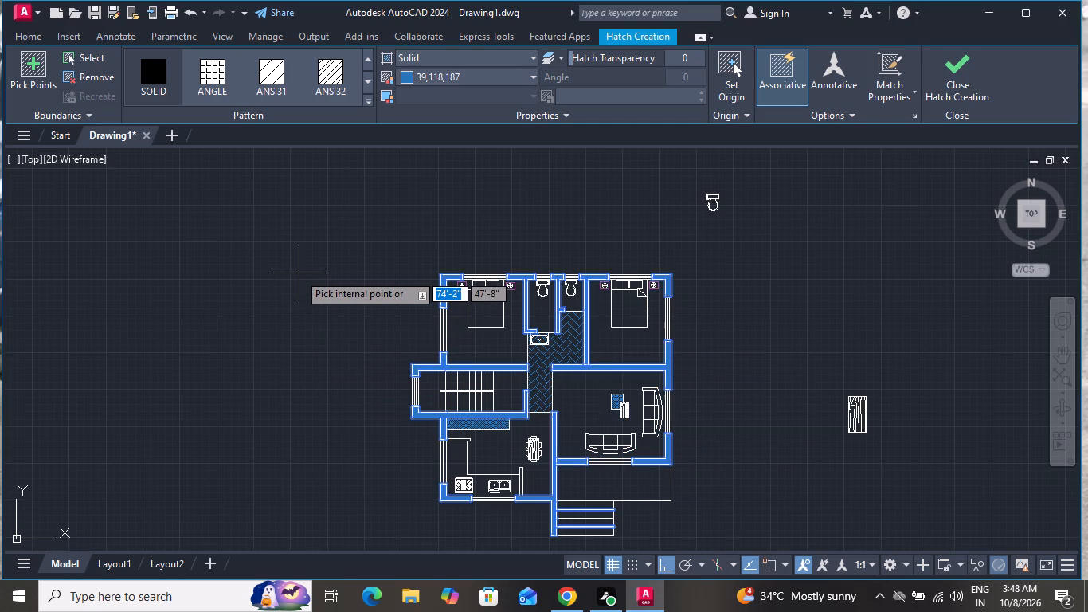
pyautogui.press('Escape')
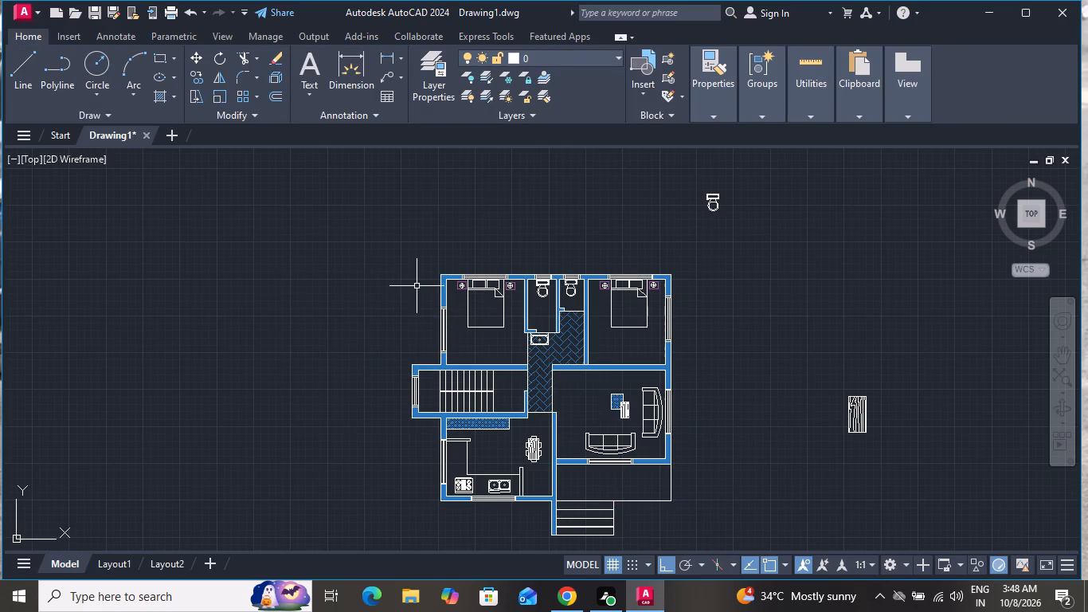
# Change the solid wall hatch's colour to black (0,0,0).
pyautogui.scroll(4, 429, 293)
pyautogui.click(436, 271)
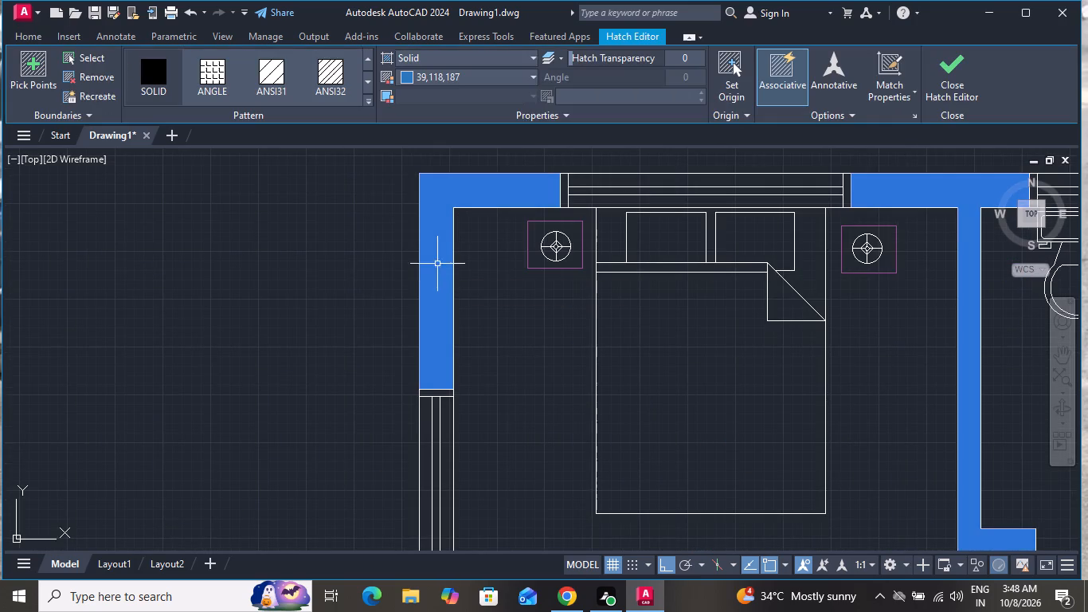
pyautogui.click(519, 71)
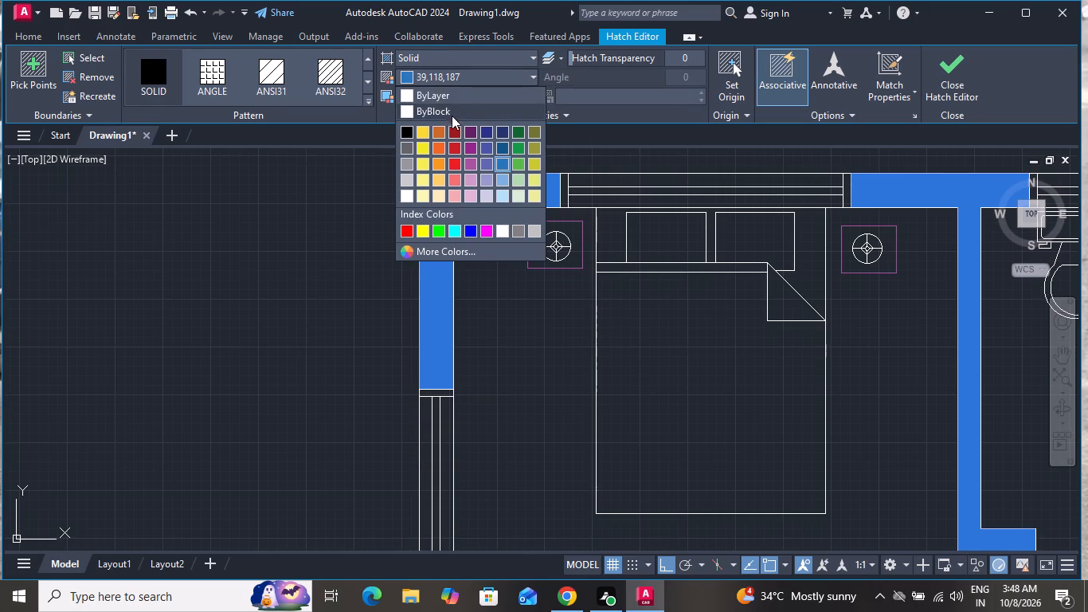
pyautogui.click(406, 131)
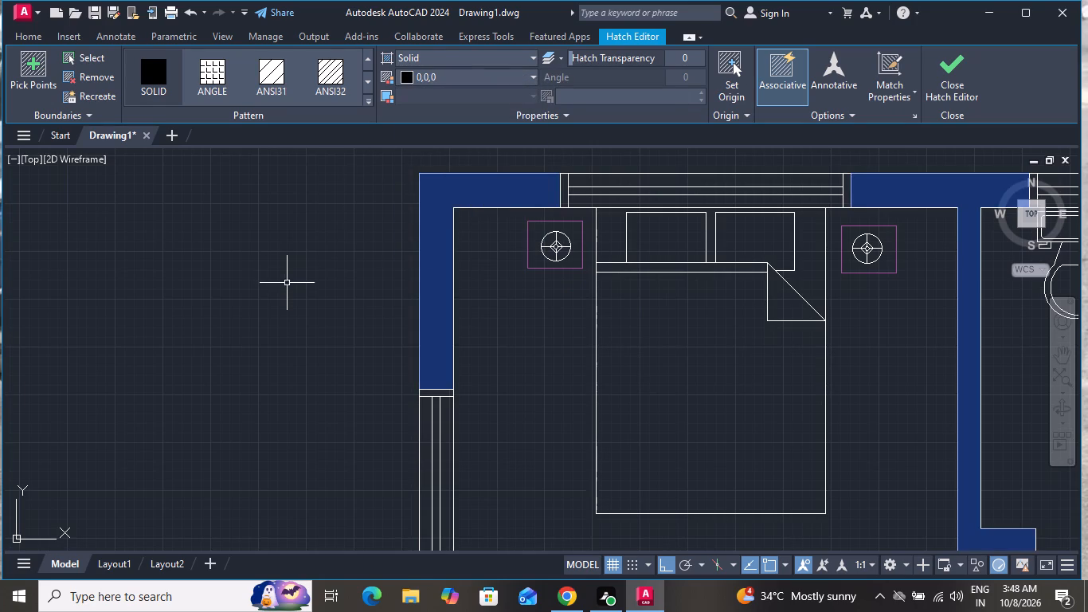
pyautogui.press('Escape')
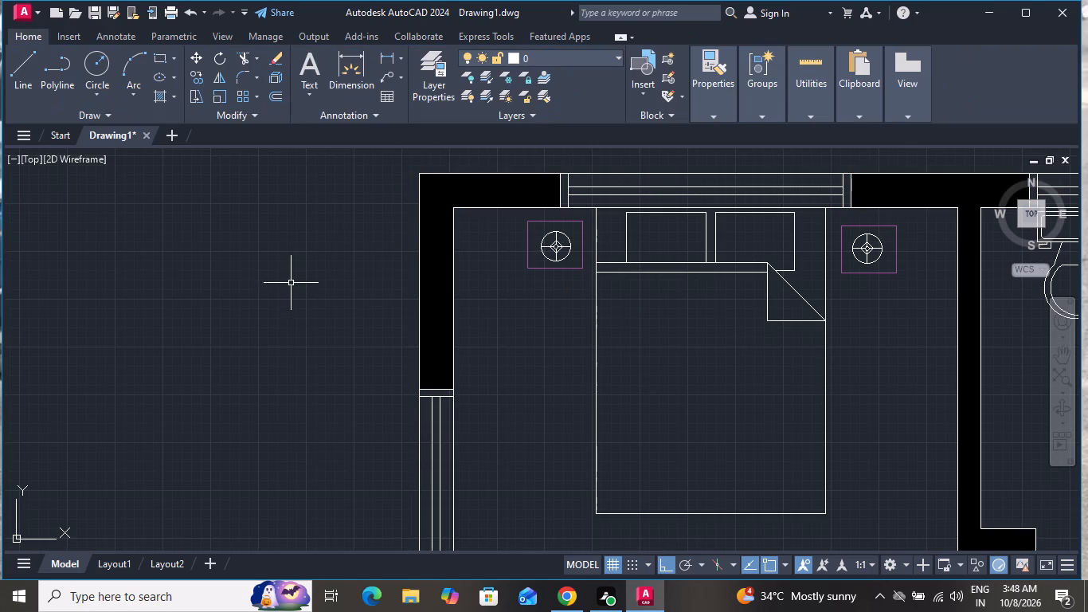
pyautogui.scroll(-1, 272, 160)
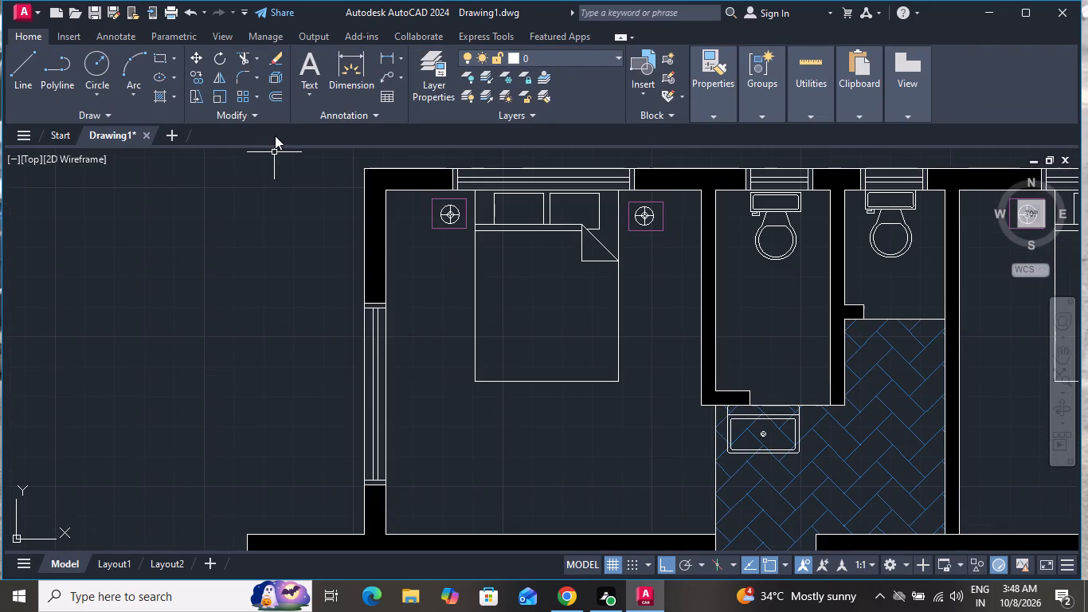
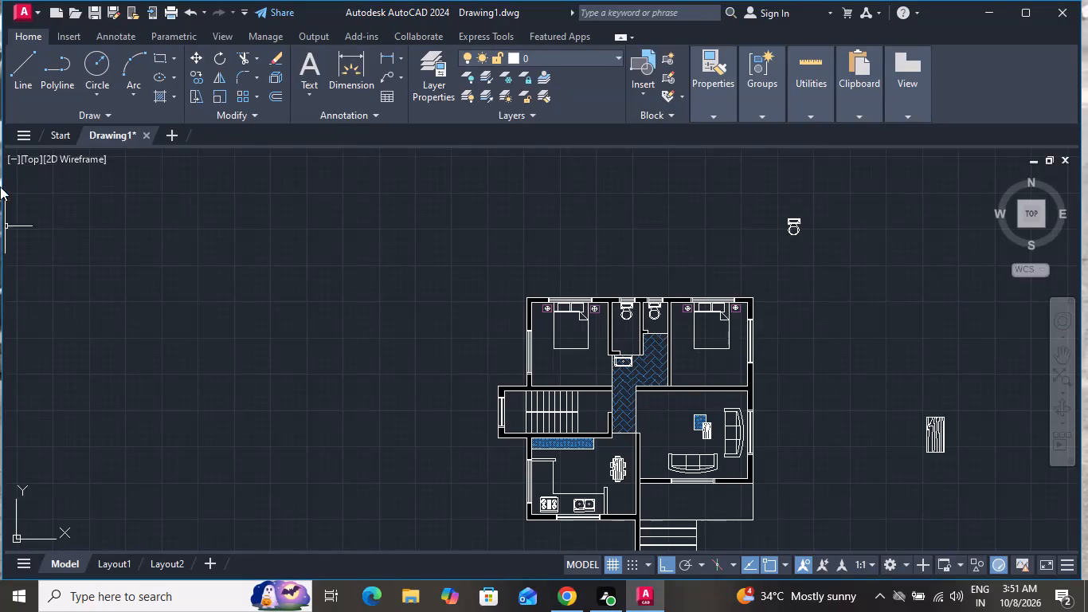
# Draw the staircase direction line from beyond the lower flight to the landing, up, and back partway along the upper flight.
pyautogui.click(15, 57)
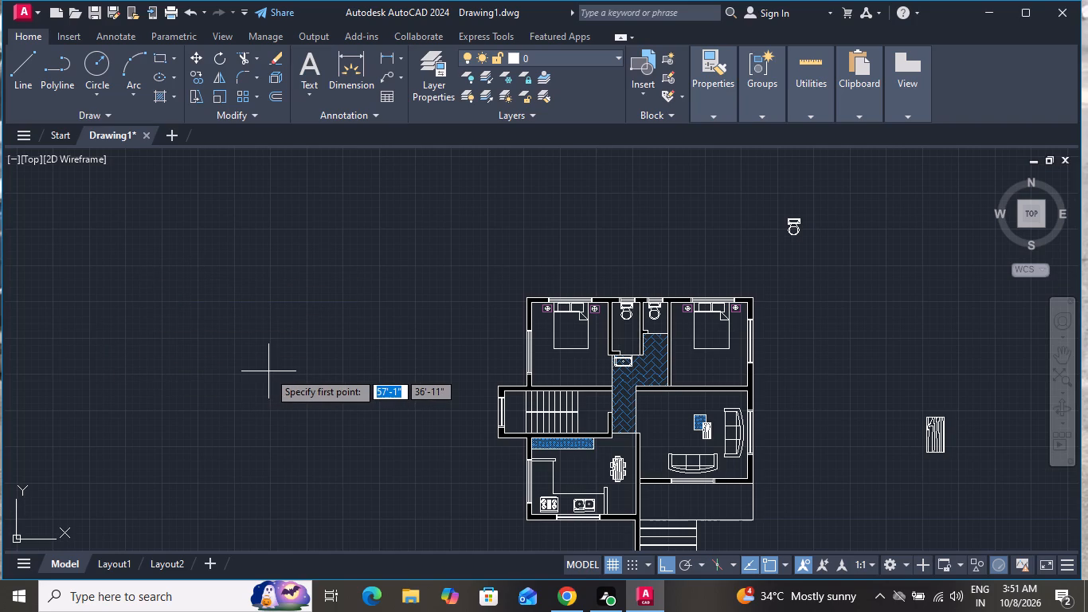
pyautogui.scroll(2, 502, 434)
pyautogui.click(718, 410)
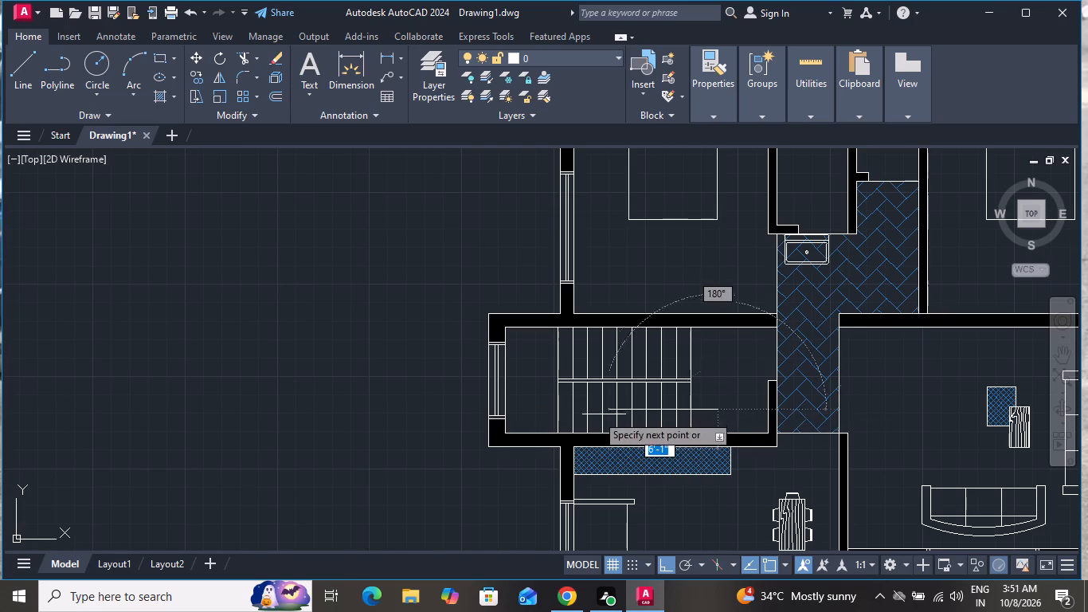
pyautogui.click(530, 408)
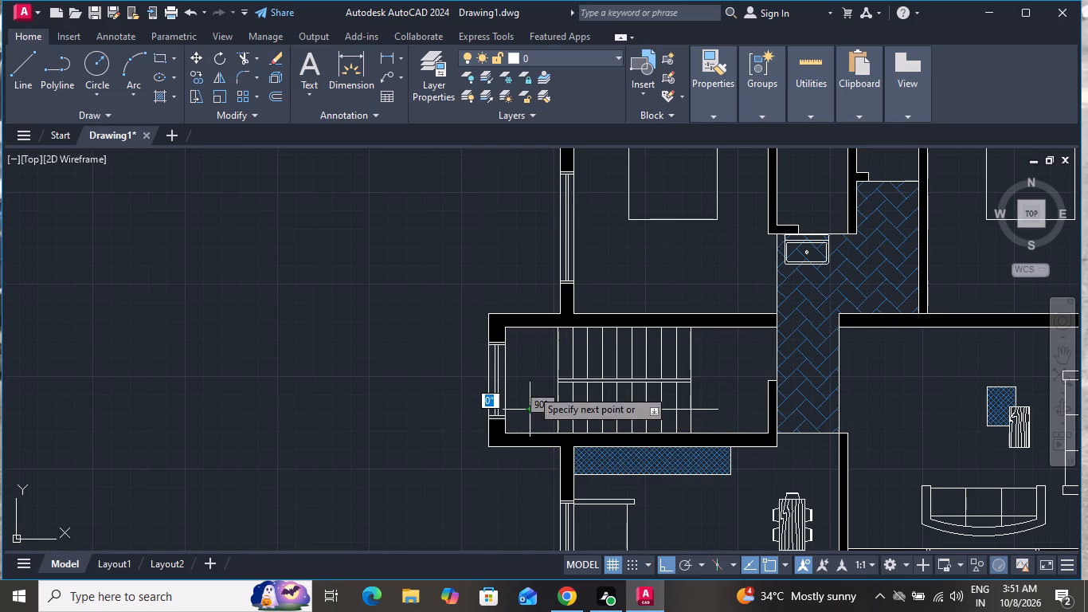
pyautogui.click(531, 352)
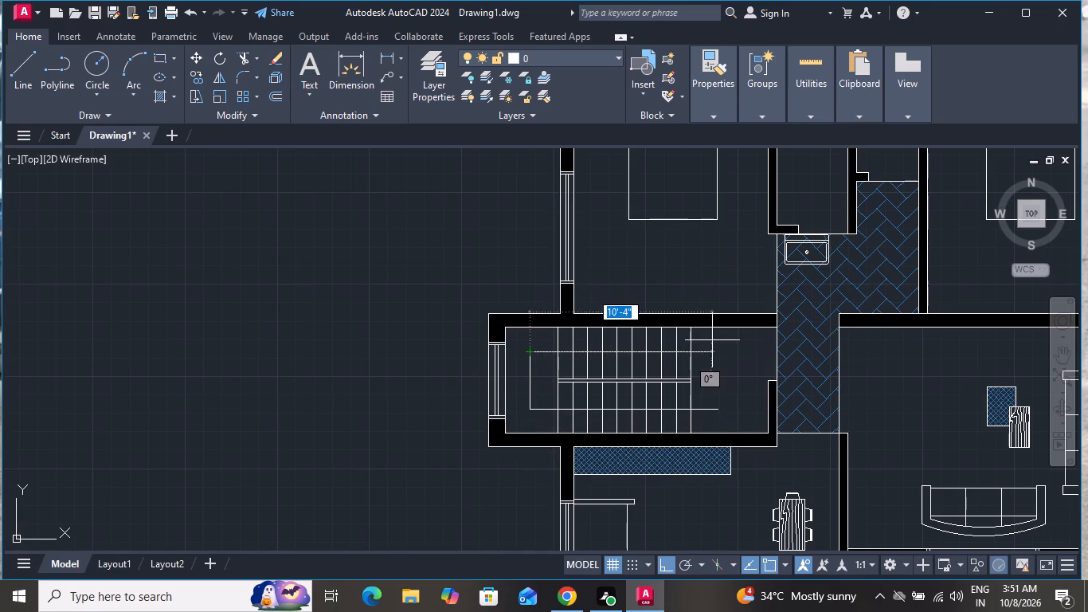
pyautogui.scroll(2, 660, 348)
pyautogui.scroll(-1, 660, 348)
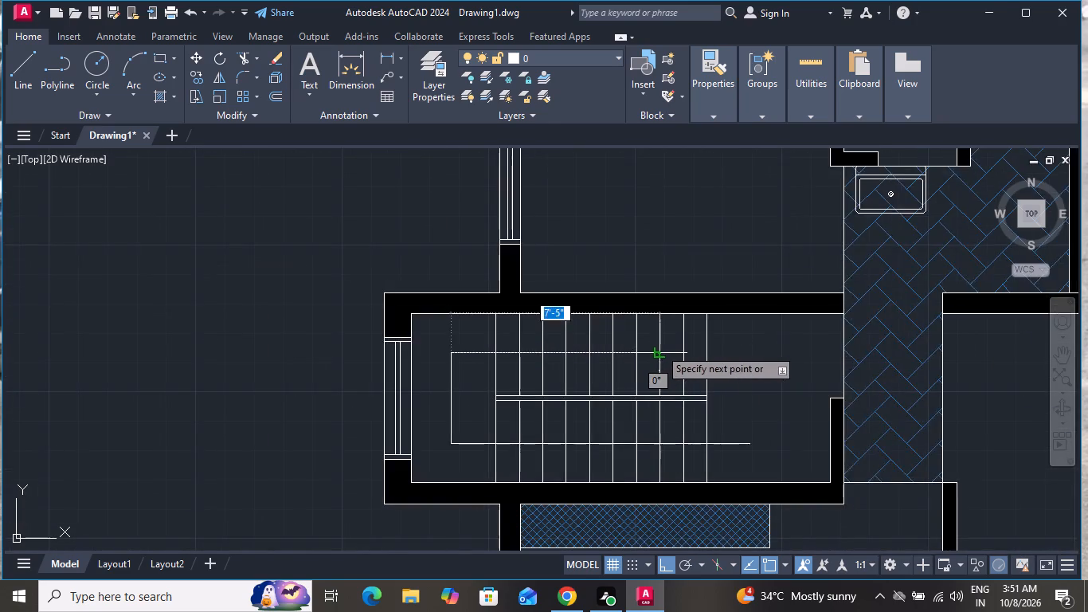
pyautogui.scroll(2, 637, 348)
pyautogui.click(587, 359)
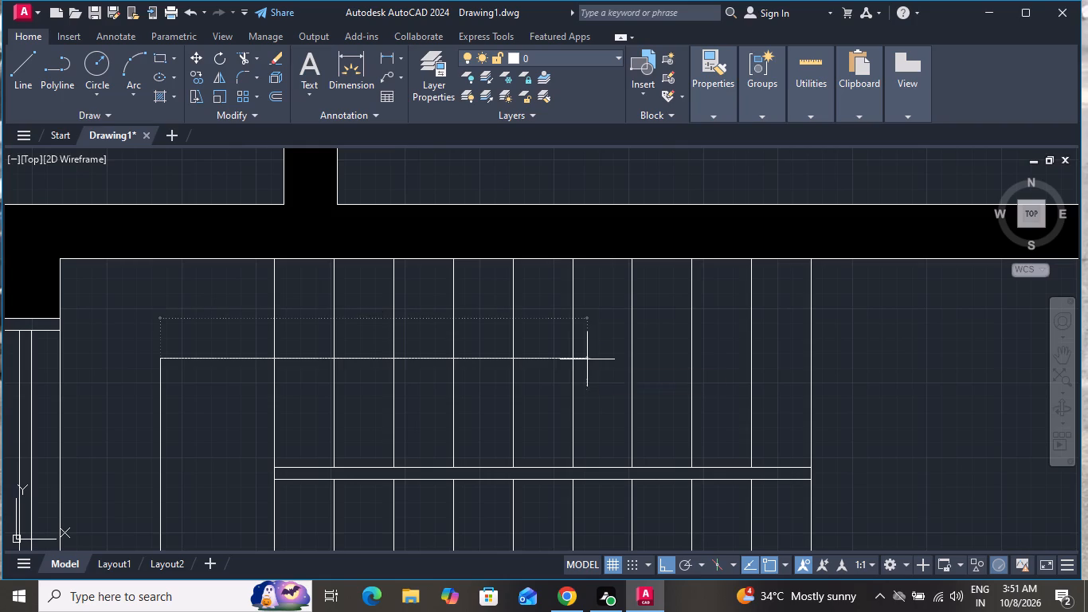
# Draw a triangular arrowhead about 6" wide at the direction line's upper end, turning ortho off for its sloping sides.
pyautogui.click(587, 339)
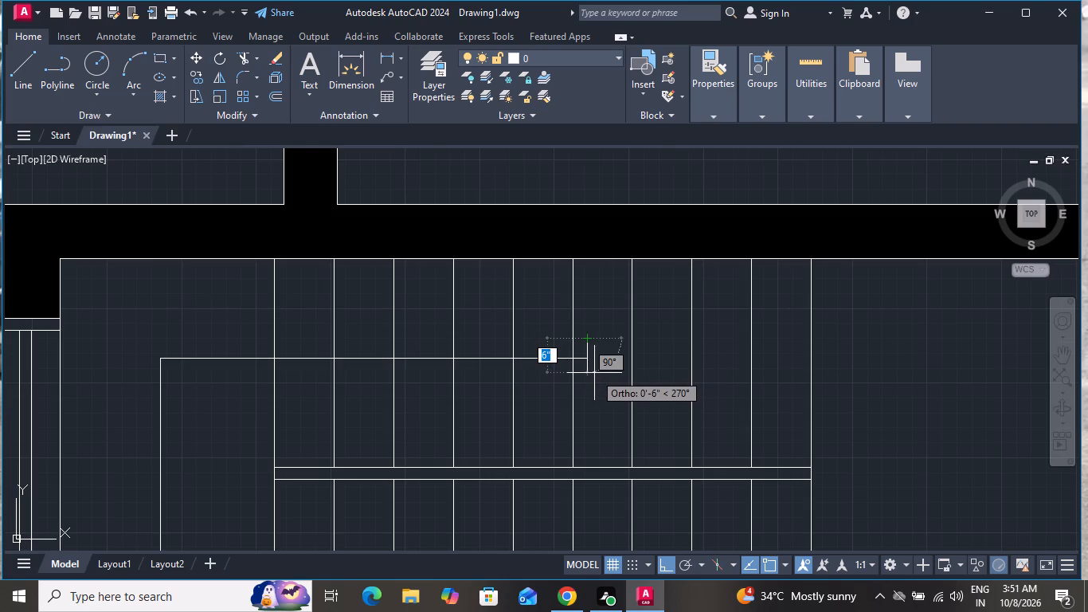
pyautogui.click(594, 373)
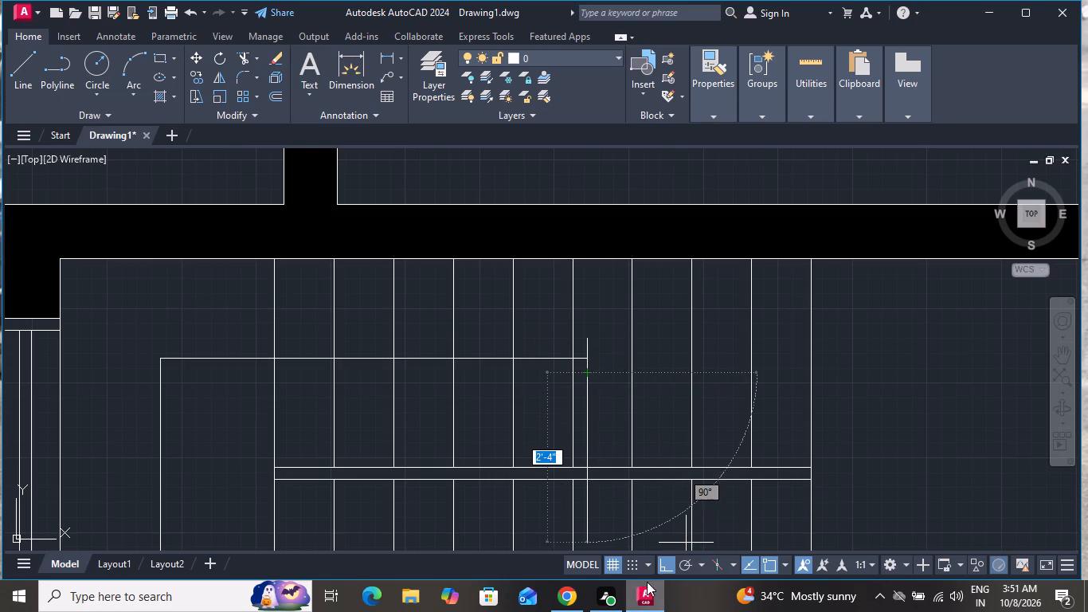
pyautogui.click(665, 566)
pyautogui.scroll(2, 602, 357)
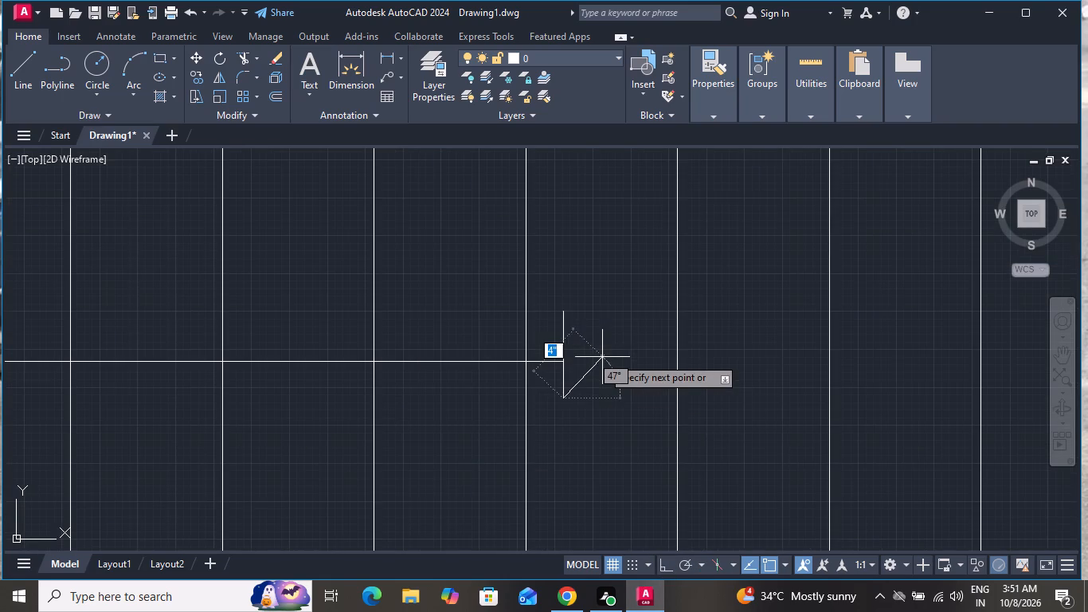
pyautogui.click(660, 353)
pyautogui.click(566, 314)
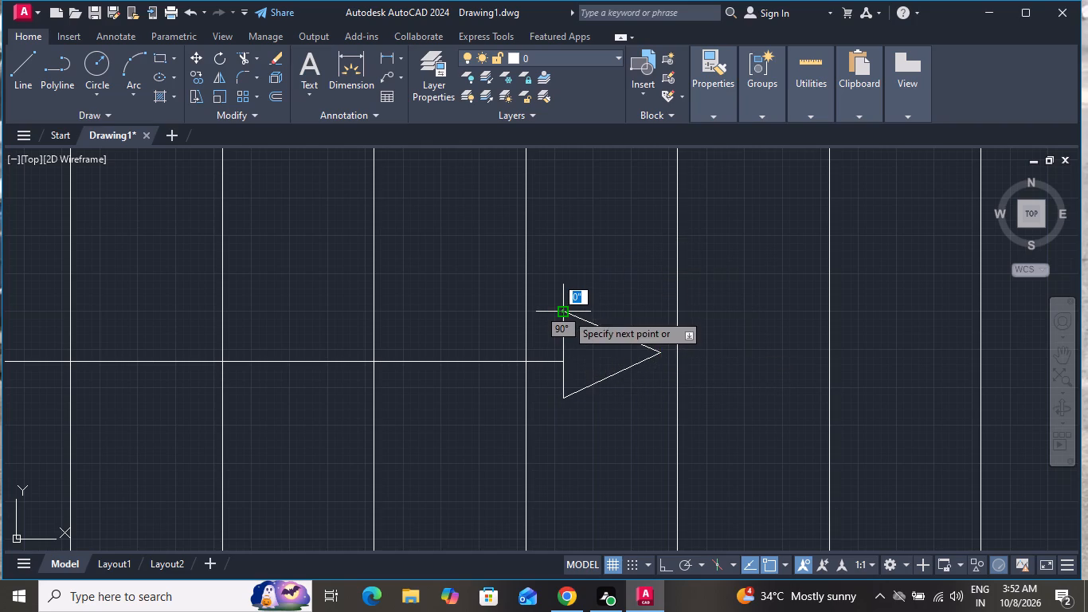
pyautogui.rightClick(566, 313)
pyautogui.click(623, 337)
# Delete the spare toilet block lying outside the floor plan, above the bedroom.
pyautogui.scroll(1, 612, 303)
pyautogui.scroll(-1, 612, 303)
pyautogui.scroll(1, 612, 303)
pyautogui.scroll(-4, 612, 303)
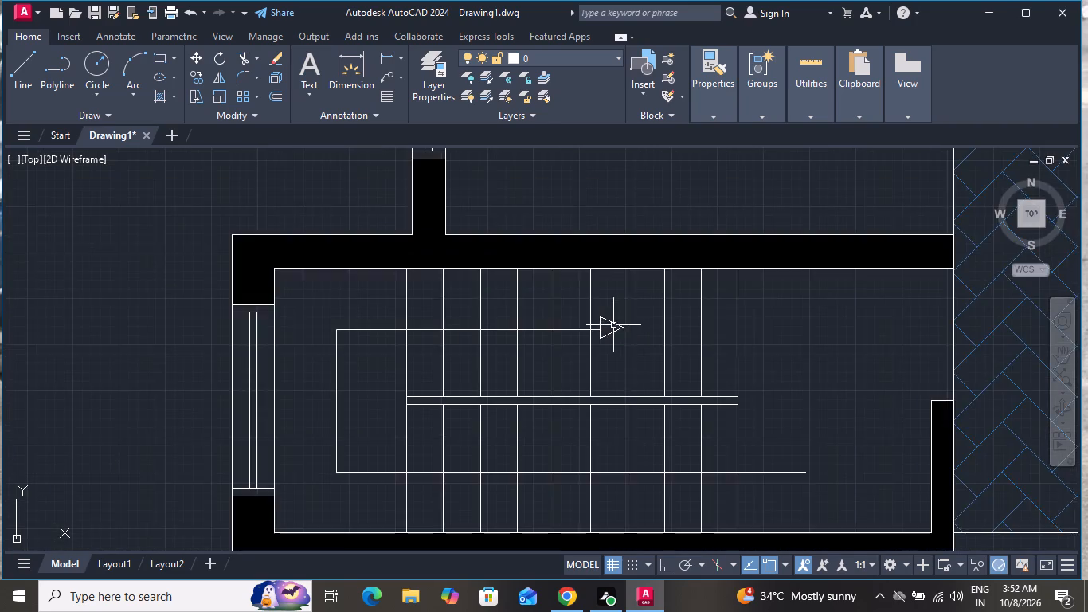
pyautogui.scroll(-2, 618, 336)
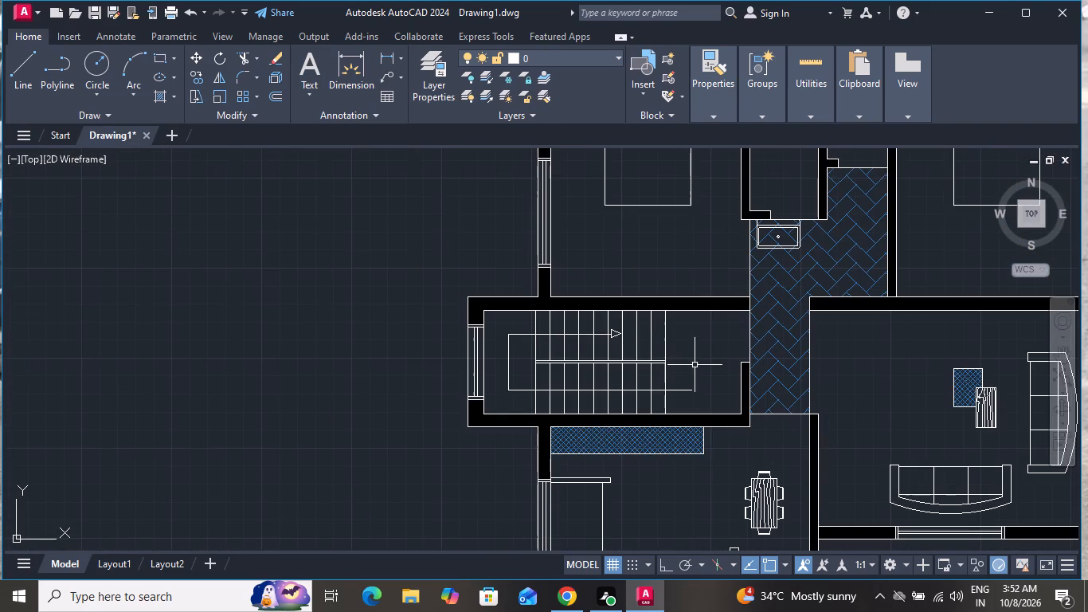
pyautogui.scroll(-1, 683, 361)
pyautogui.scroll(2, 1009, 347)
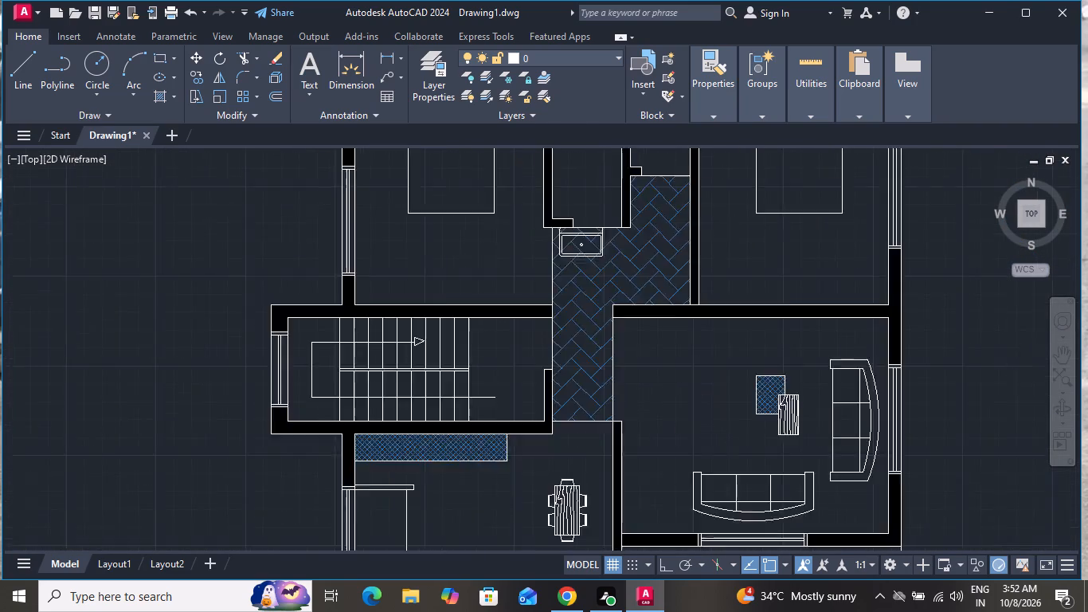
pyautogui.scroll(-2, 879, 314)
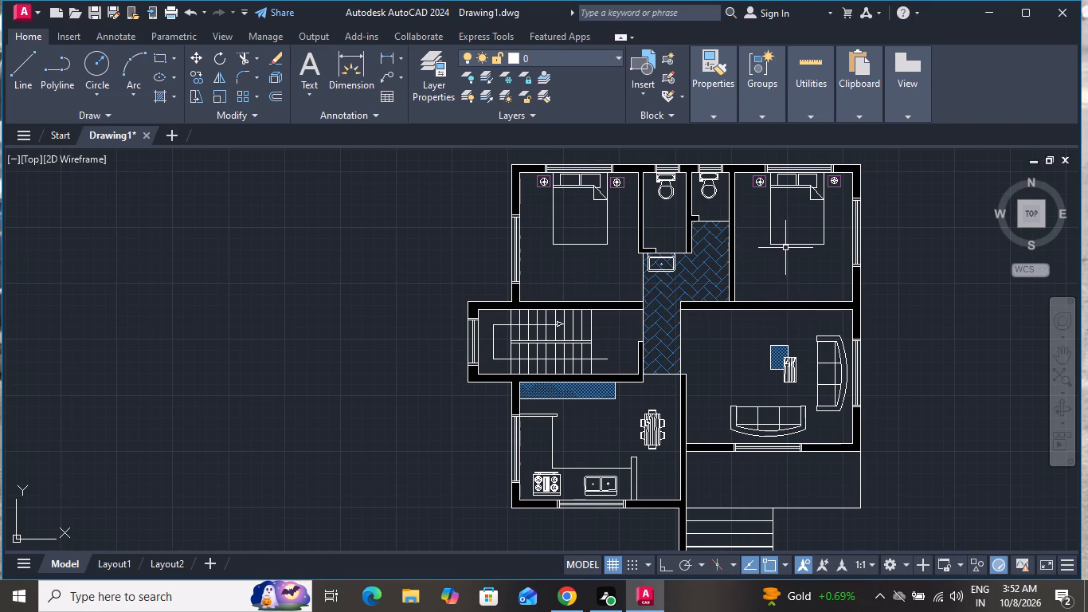
pyautogui.scroll(2, 786, 248)
pyautogui.scroll(-3, 798, 280)
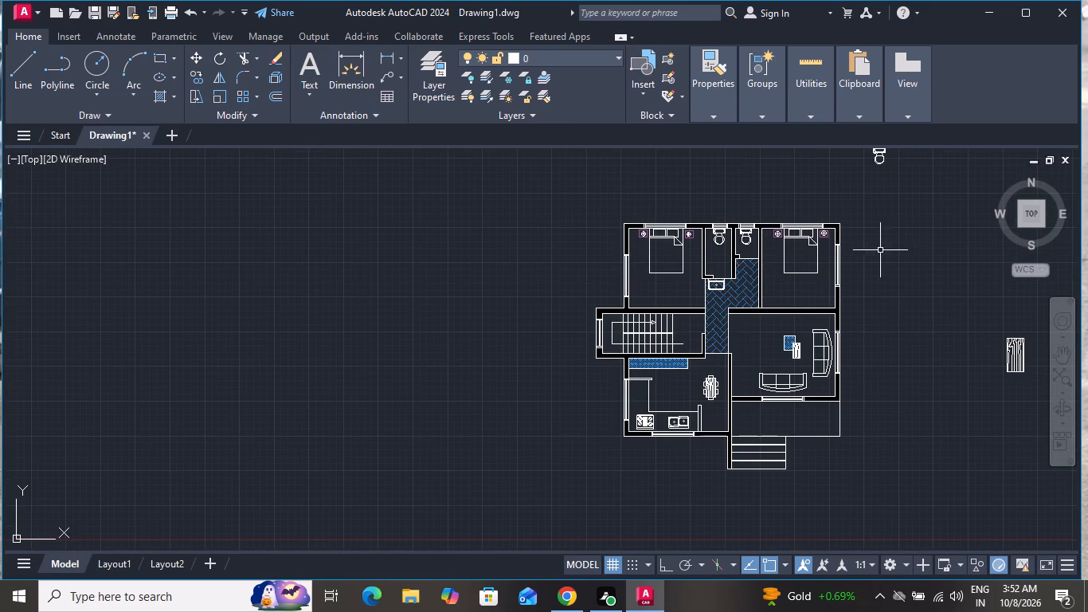
pyautogui.scroll(2, 896, 245)
pyautogui.scroll(-5, 890, 259)
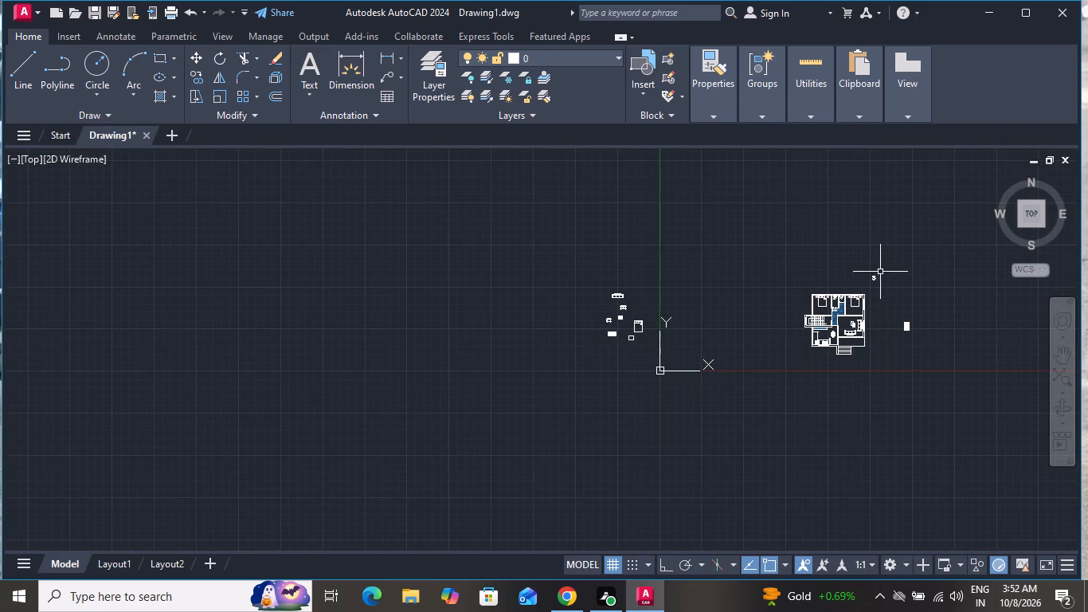
pyautogui.click(882, 276)
pyautogui.click(865, 282)
pyautogui.press('Delete')
# Delete the group of spare furniture and fixture blocks lying near the drawing origin.
pyautogui.scroll(2, 644, 300)
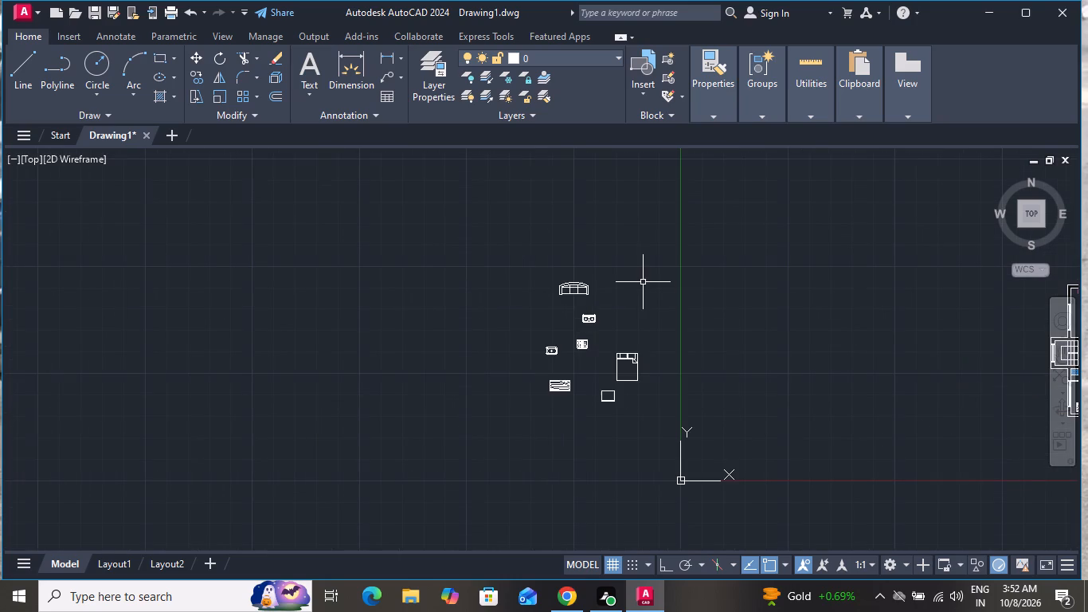
pyautogui.click(643, 277)
pyautogui.click(526, 435)
pyautogui.press('Delete')
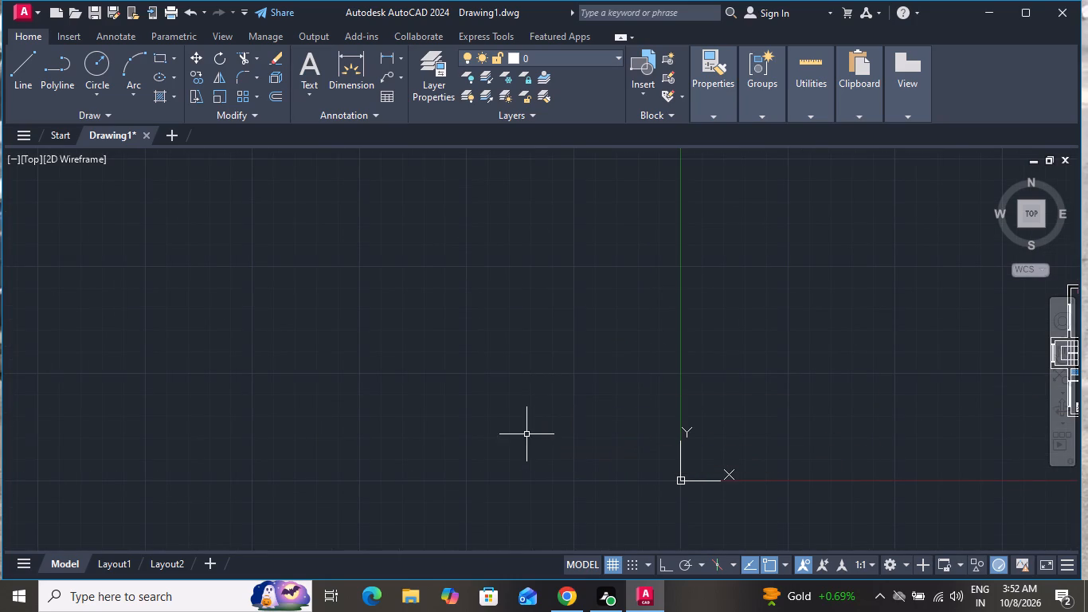
# Delete the spare wood-patterned table lying outside the plan beside the living room.
pyautogui.scroll(1, 511, 419)
pyautogui.scroll(-2, 511, 419)
pyautogui.scroll(2, 1021, 382)
pyautogui.scroll(-1, 1021, 382)
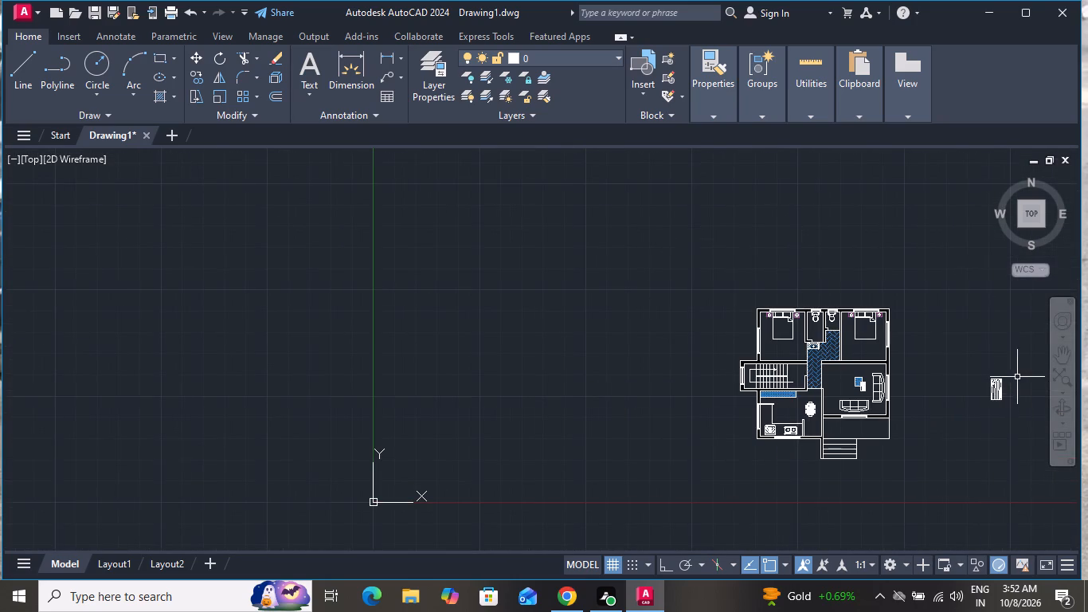
pyautogui.moveTo(1008, 367); pyautogui.dragTo(1003, 402)
pyautogui.click(971, 449)
pyautogui.press('Delete')
# Add a two-line multiline text label reading bed and 11'0"x12'0" below the bed in the bedroom above the staircase.
pyautogui.scroll(2, 931, 362)
pyautogui.scroll(-1, 931, 353)
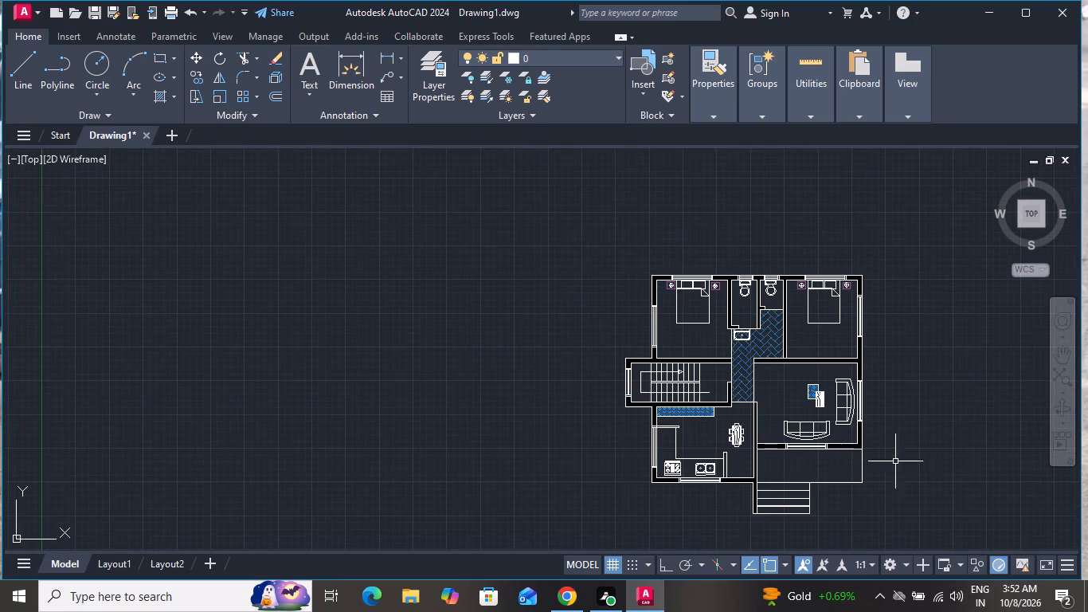
pyautogui.scroll(2, 867, 512)
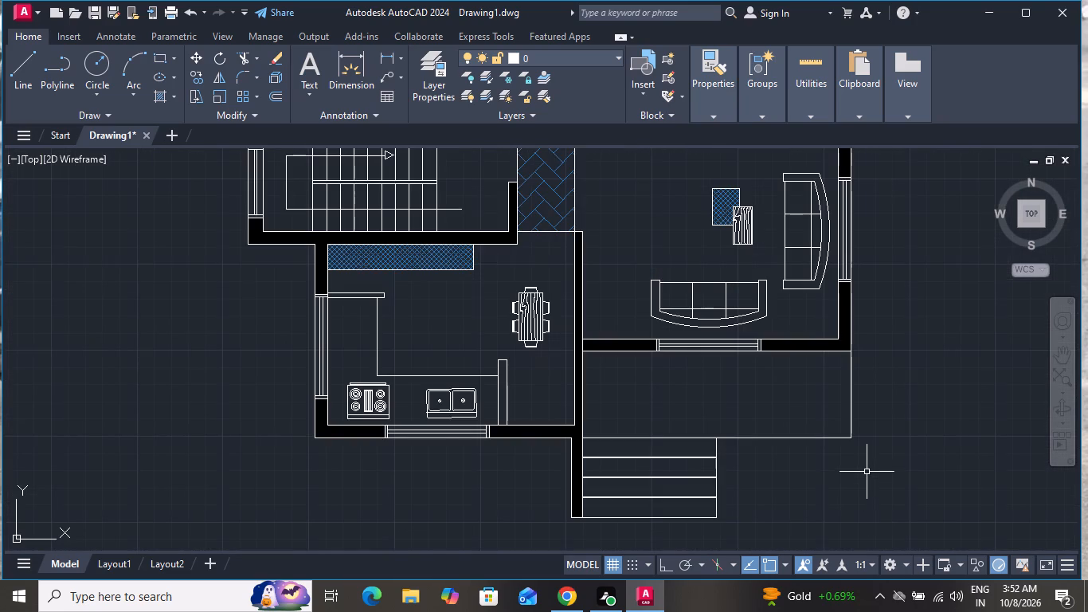
pyautogui.scroll(-2, 397, 309)
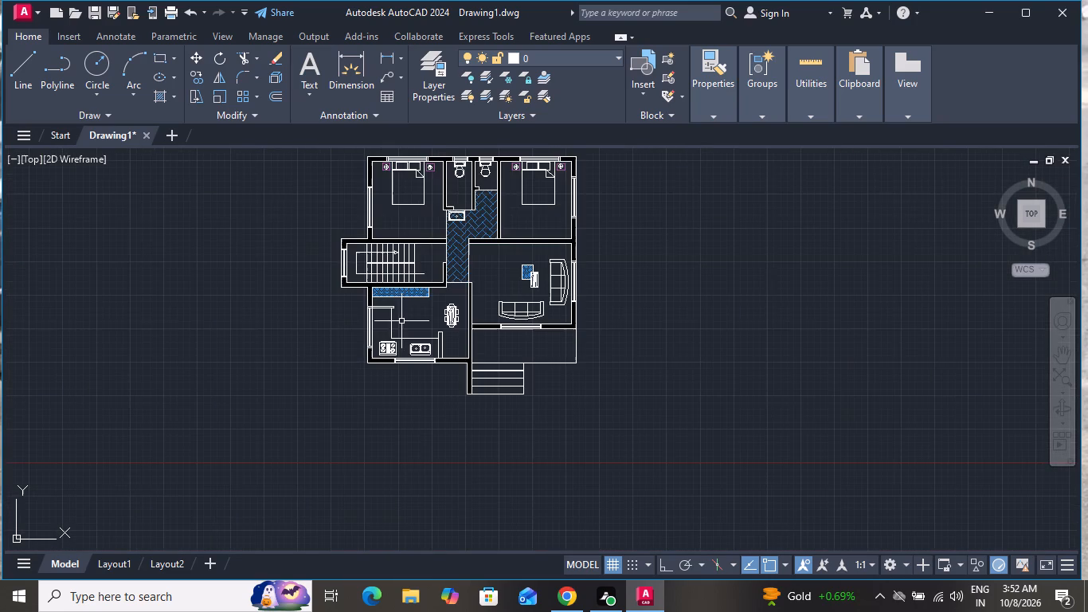
pyautogui.click(315, 69)
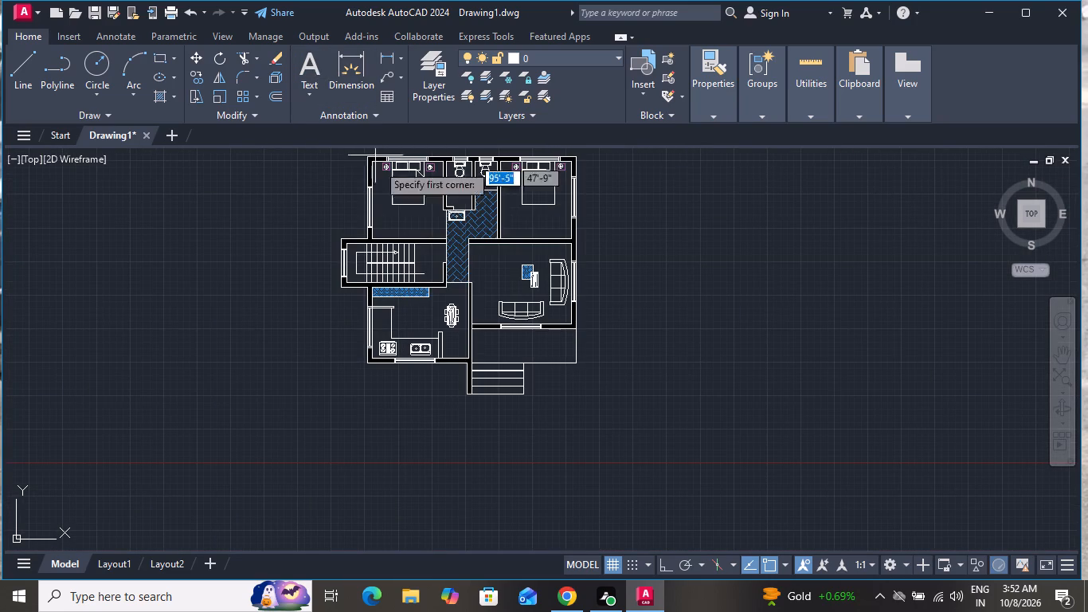
pyautogui.scroll(3, 391, 204)
pyautogui.click(392, 245)
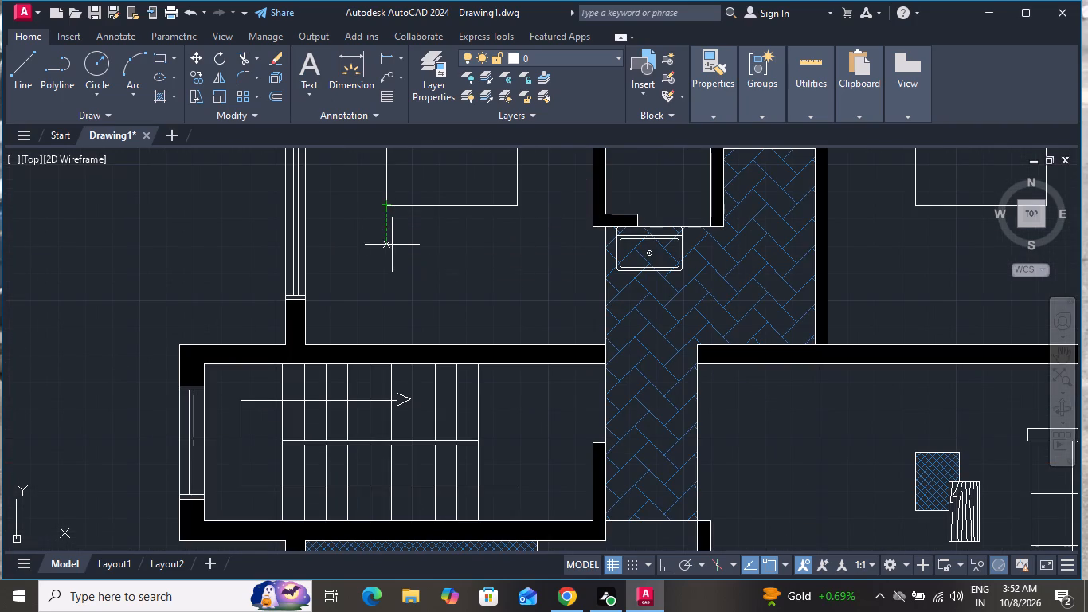
pyautogui.click(631, 280)
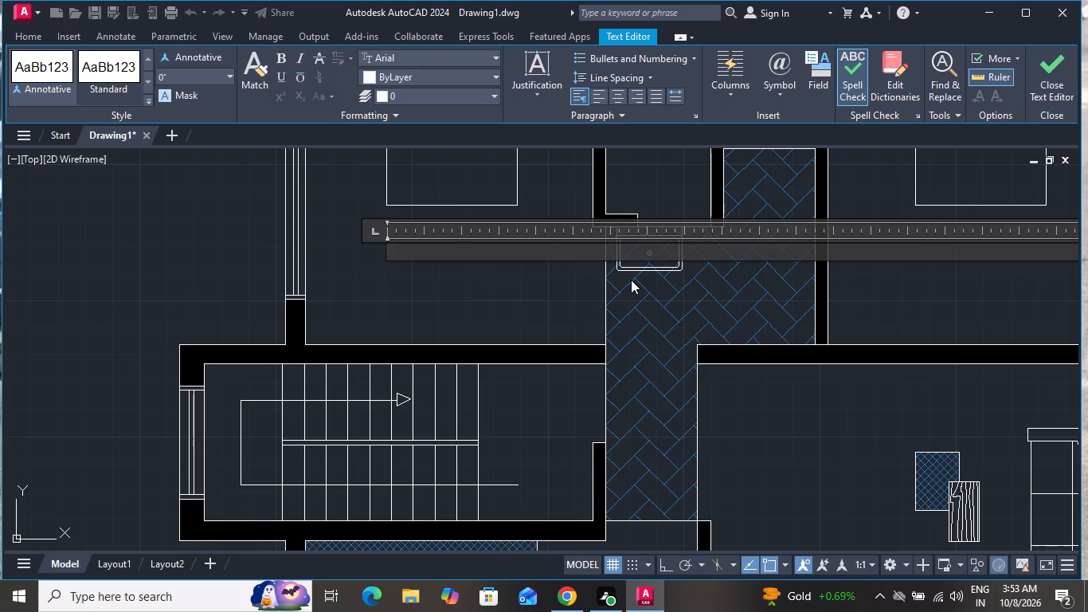
pyautogui.write('bed')
pyautogui.press('Return')
pyautogui.write('11')
pyautogui.write("'0")
pyautogui.hotkey('shift', '"')
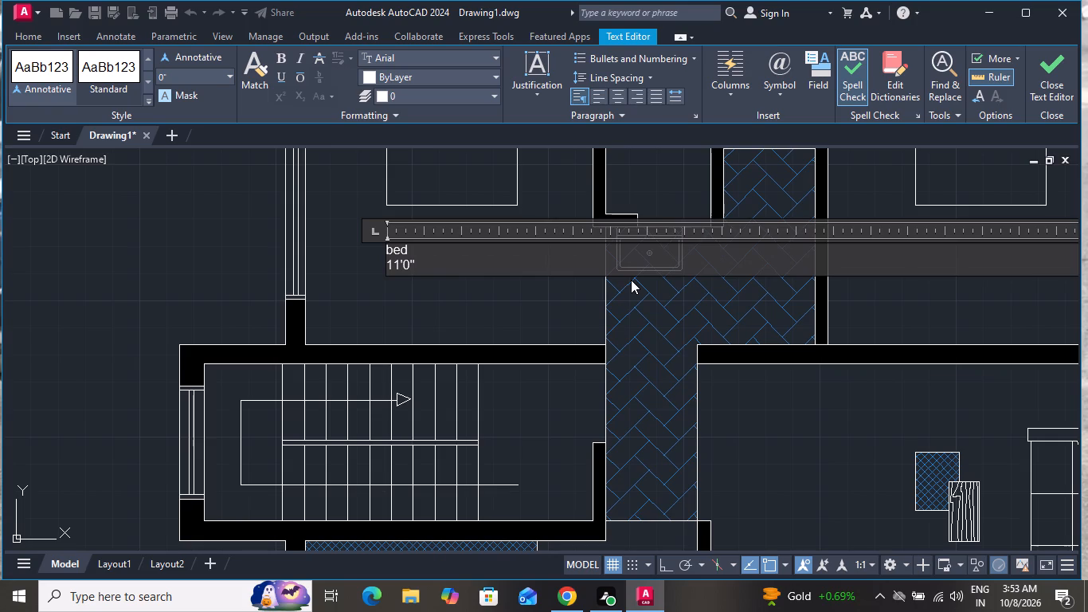
pyautogui.press('x')
pyautogui.write('12')
pyautogui.write('\'0"')
pyautogui.click(559, 295)
# Set the text height of the bed 11'0"x12'0" label to 7".
pyautogui.scroll(1, 361, 233)
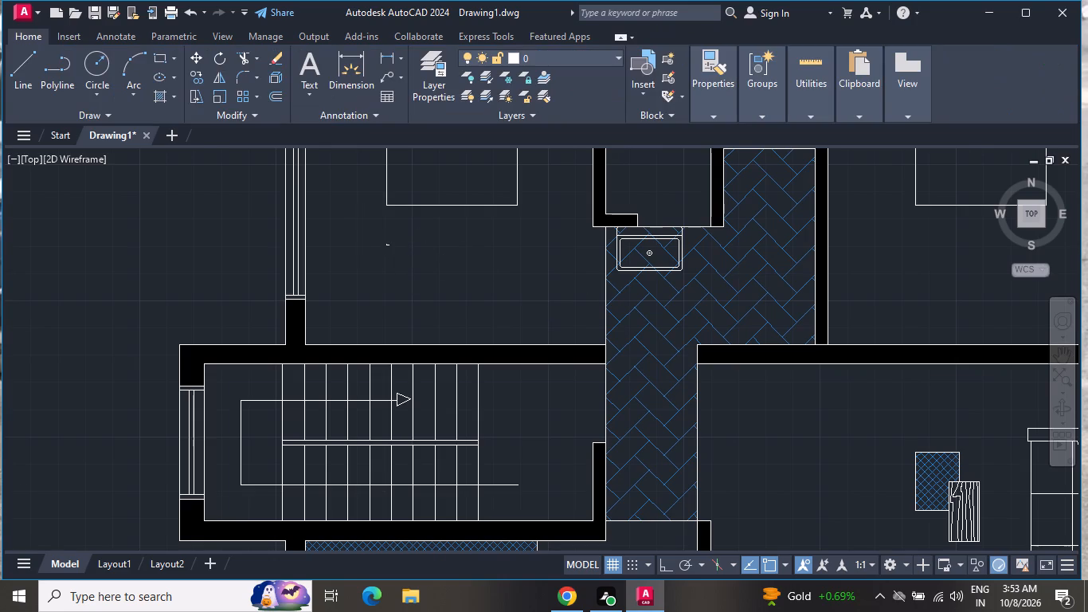
pyautogui.scroll(1, 361, 233)
pyautogui.scroll(5, 437, 265)
pyautogui.scroll(-1, 397, 274)
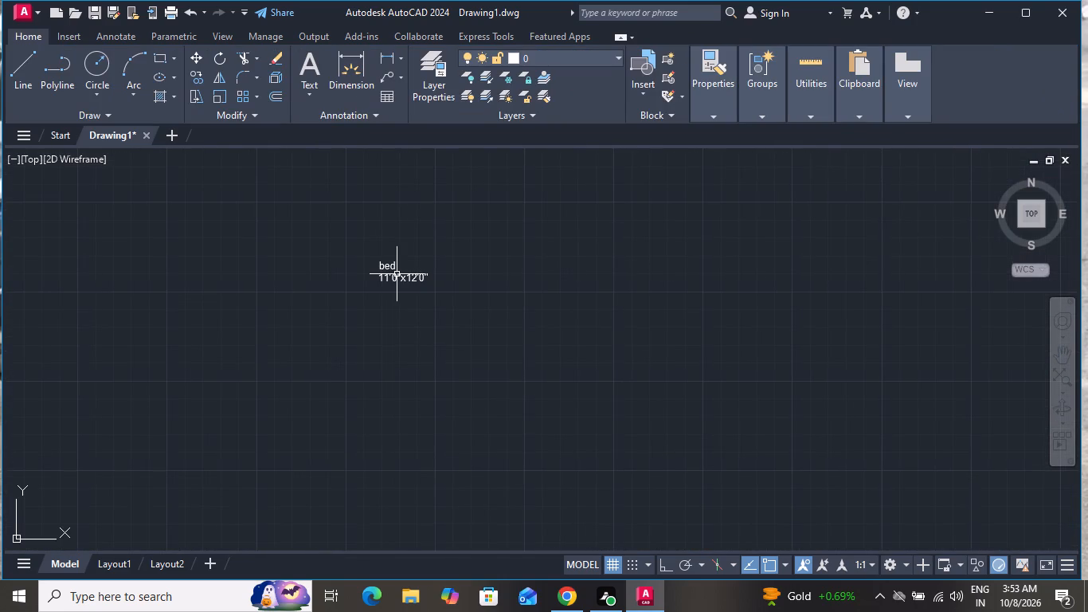
pyautogui.click(397, 274)
pyautogui.rightClick(397, 274)
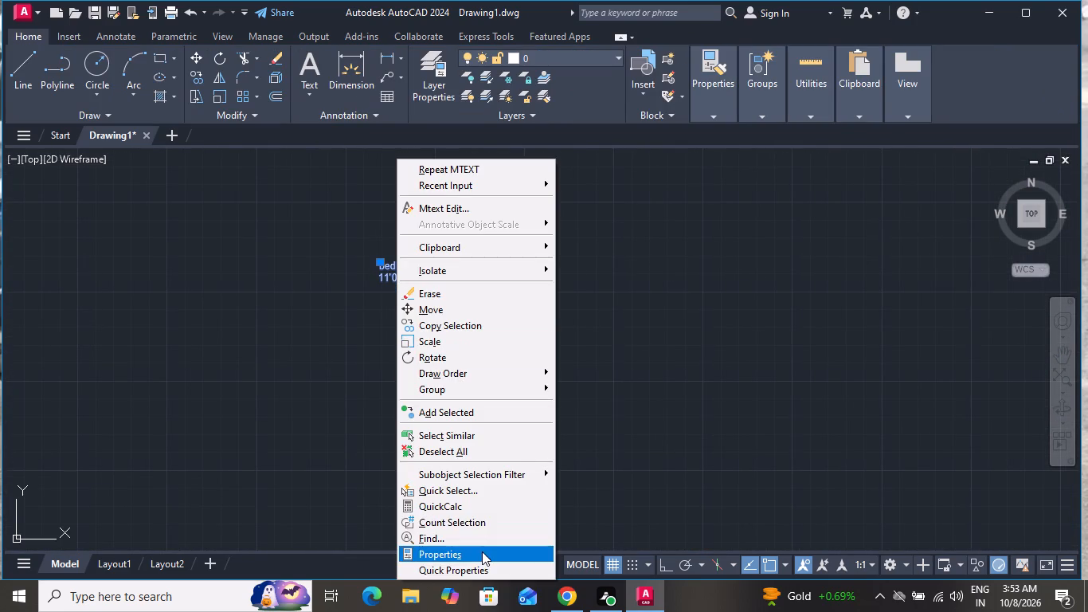
pyautogui.click(482, 551)
pyautogui.scroll(-3, 117, 253)
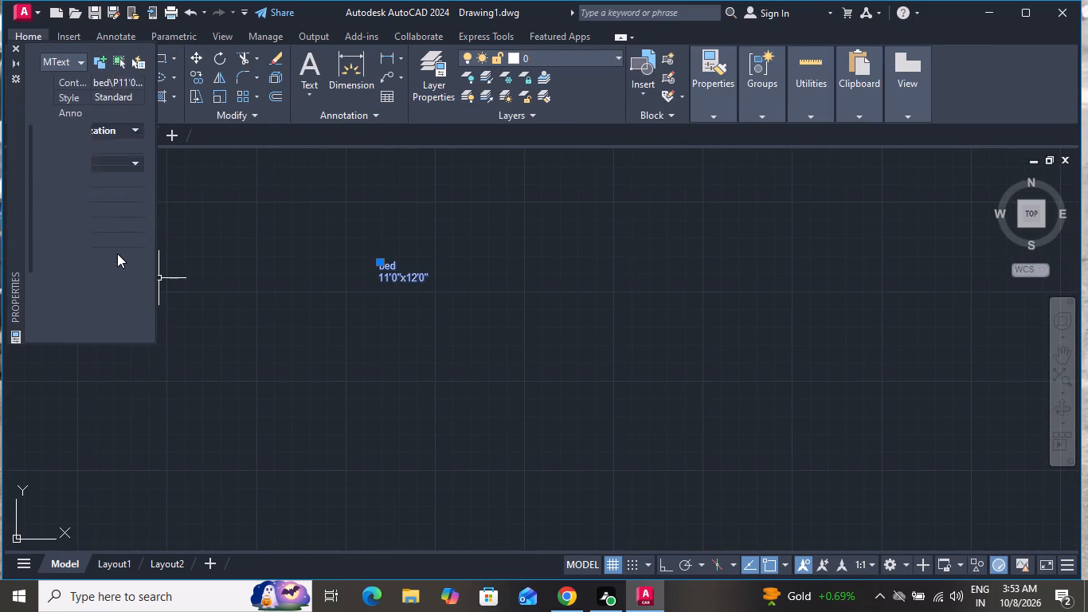
pyautogui.scroll(1, 118, 168)
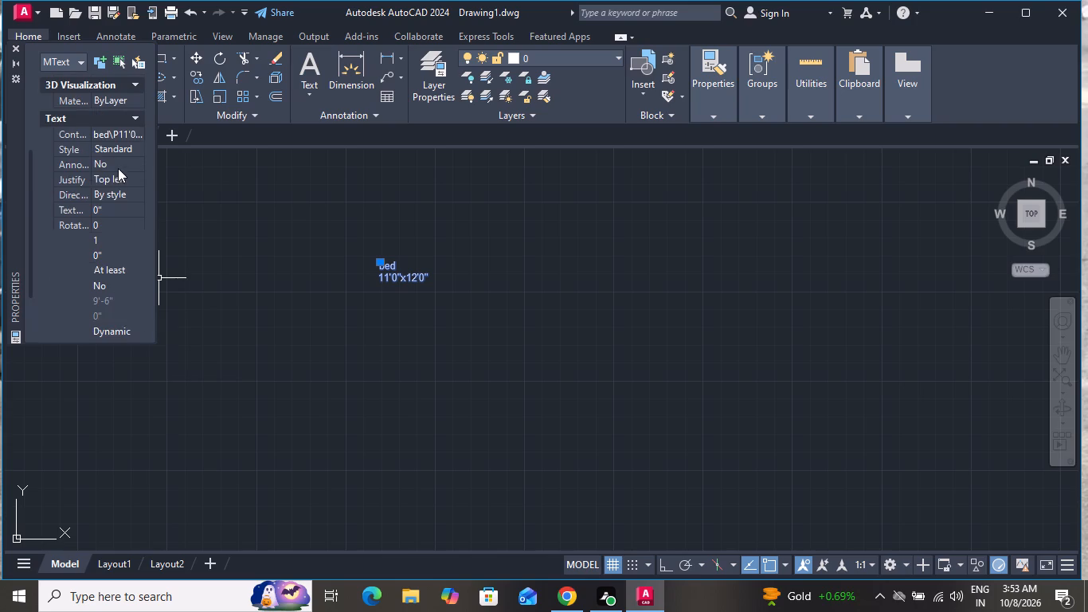
pyautogui.click(115, 203)
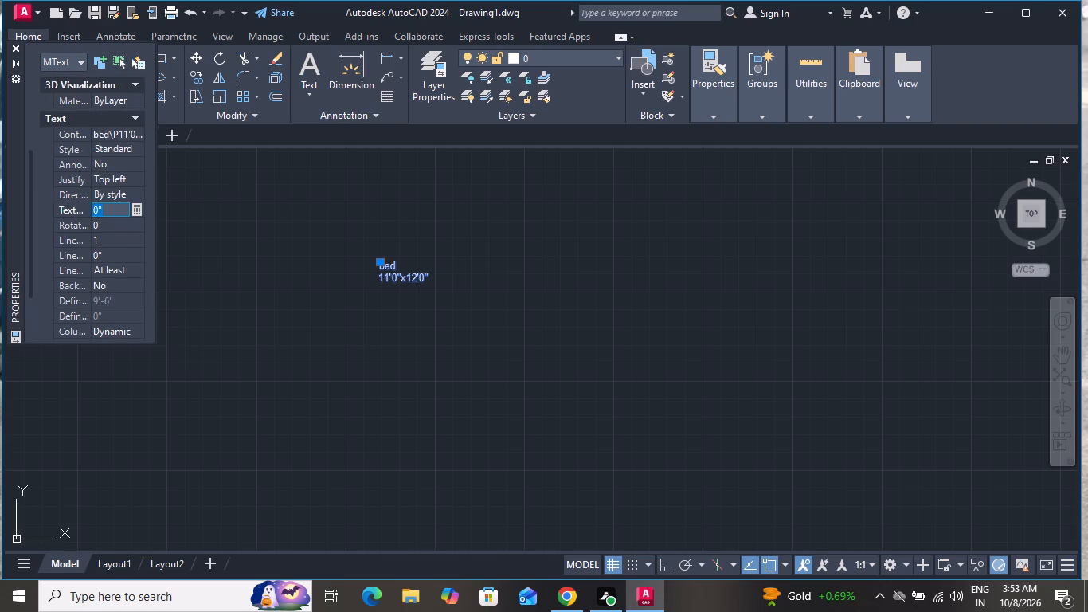
pyautogui.press('BackSpace')
pyautogui.press('BackSpace')
pyautogui.press('7')
pyautogui.hotkey('shift', '"')
pyautogui.press('Return')
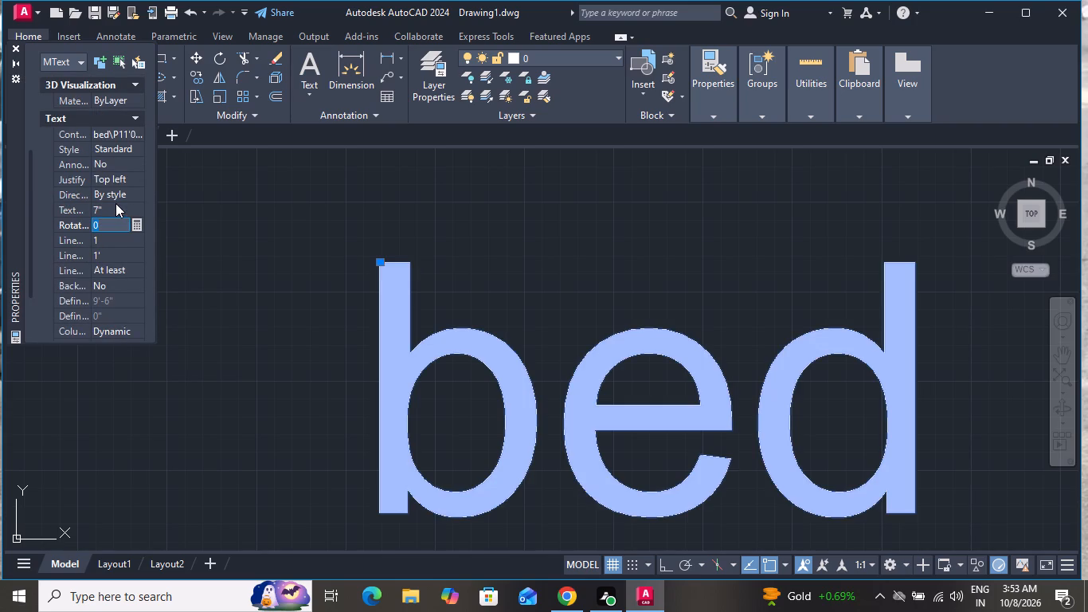
pyautogui.click(16, 49)
# Copy the bed 11'0"x12'0" label into both bathrooms and below the bed in the other bedroom.
pyautogui.scroll(-6, 320, 194)
pyautogui.click(190, 80)
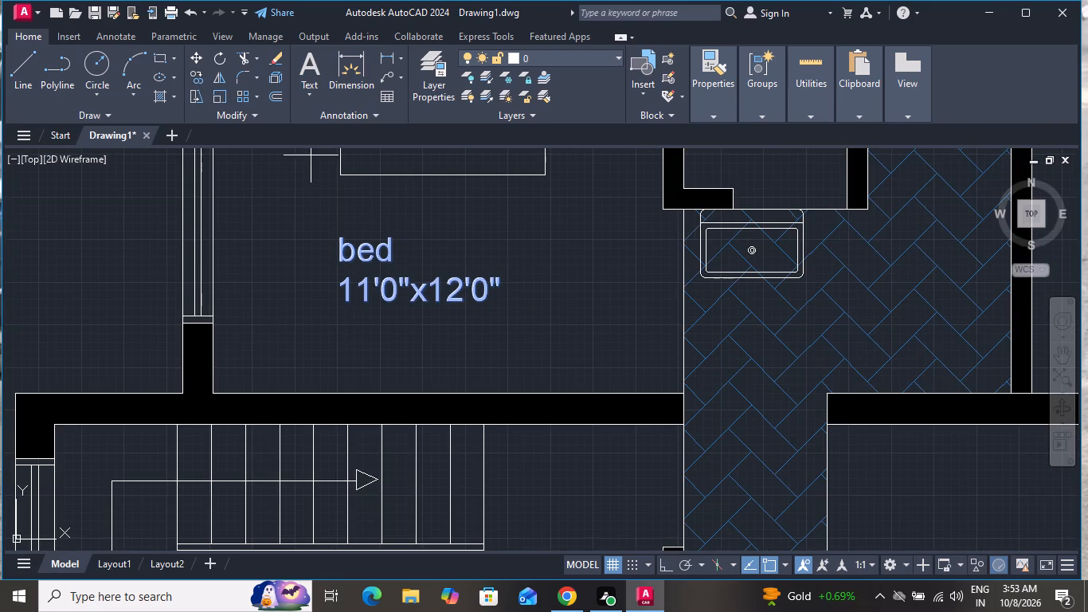
pyautogui.click(490, 292)
pyautogui.scroll(-2, 503, 305)
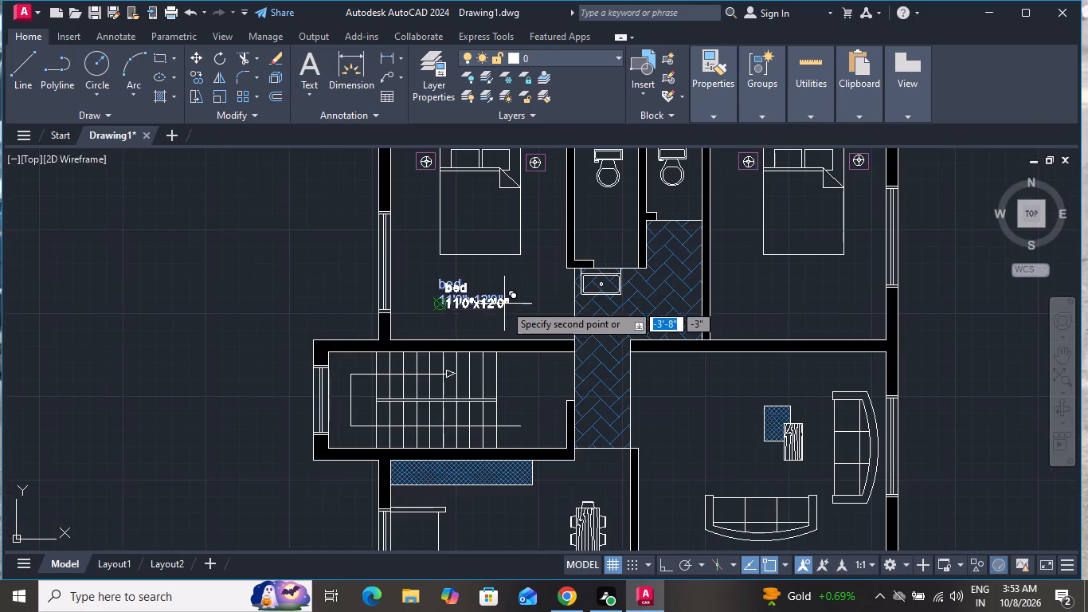
pyautogui.scroll(-1, 516, 324)
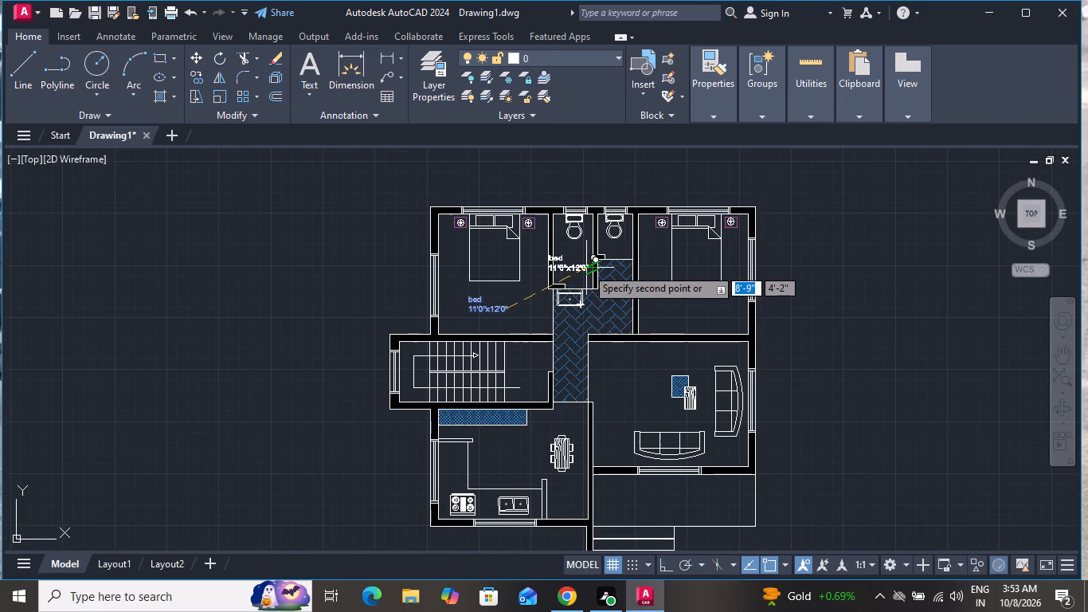
pyautogui.scroll(3, 586, 268)
pyautogui.click(609, 212)
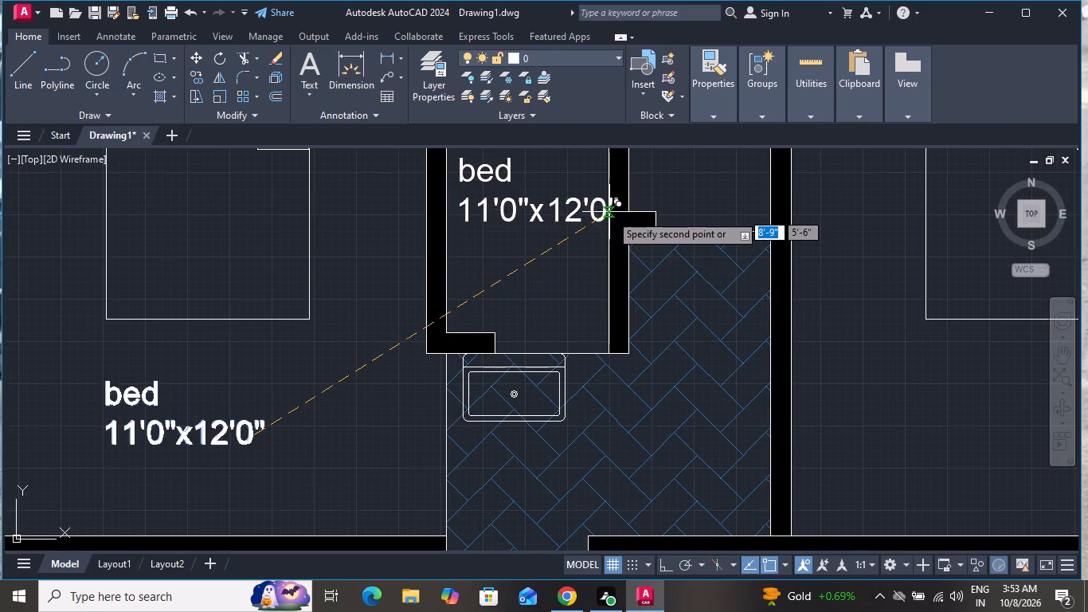
pyautogui.scroll(-2, 694, 337)
pyautogui.click(731, 278)
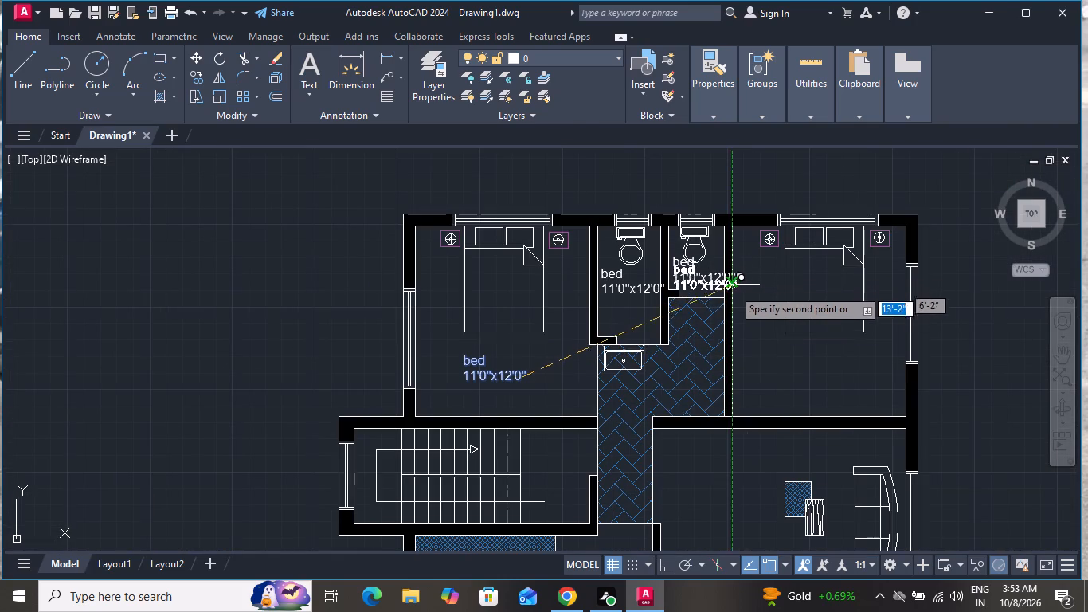
pyautogui.click(825, 379)
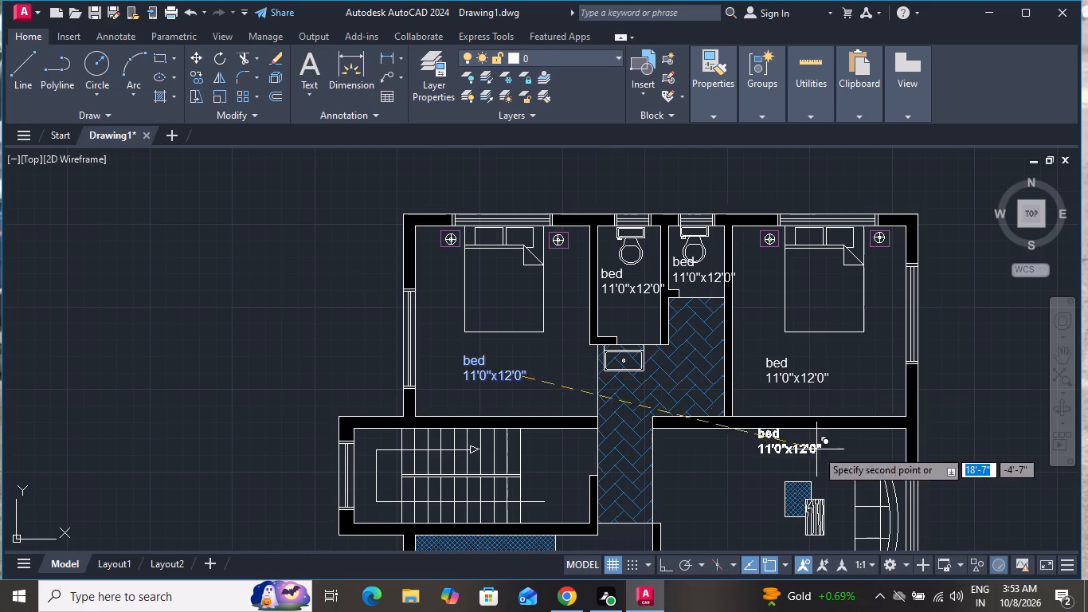
# Place further copies of the label in the living room, the kitchen and the porch, and end the copying.
pyautogui.scroll(-2, 811, 410)
pyautogui.click(791, 459)
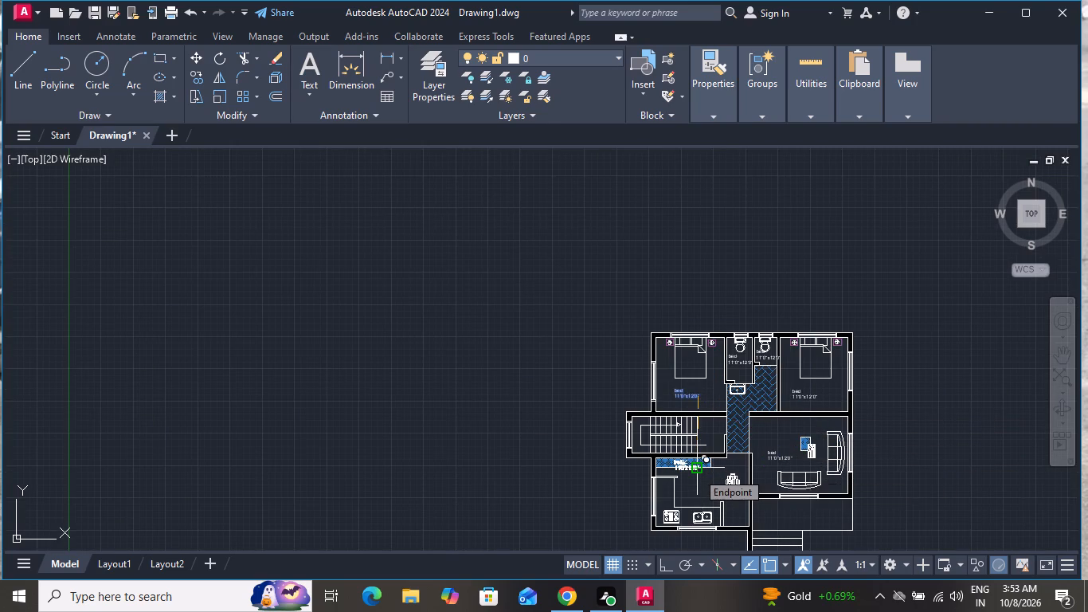
pyautogui.scroll(2, 738, 489)
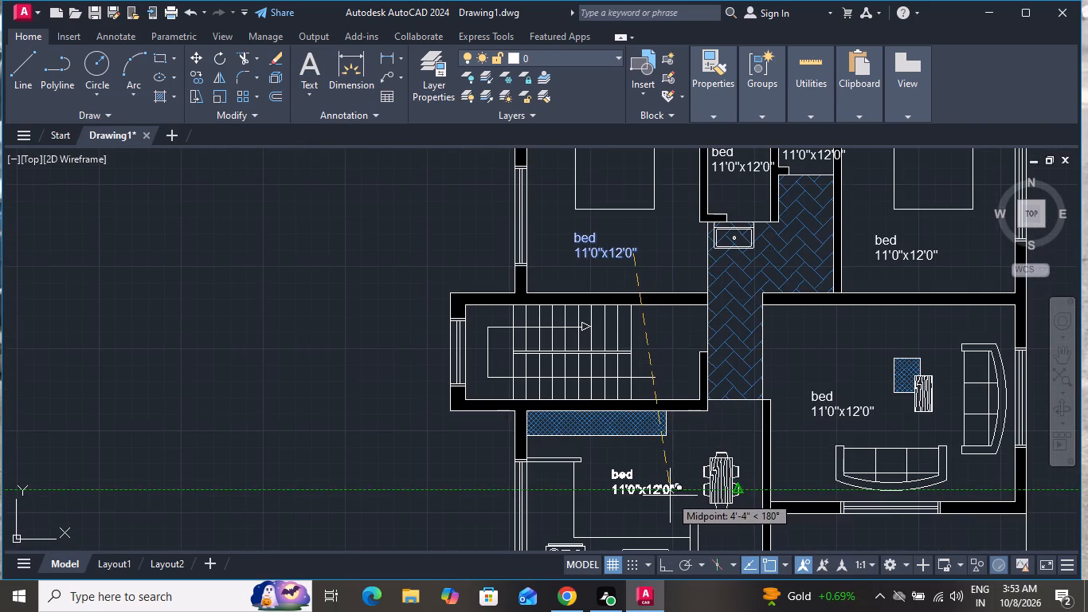
pyautogui.click(670, 496)
pyautogui.scroll(-1, 690, 385)
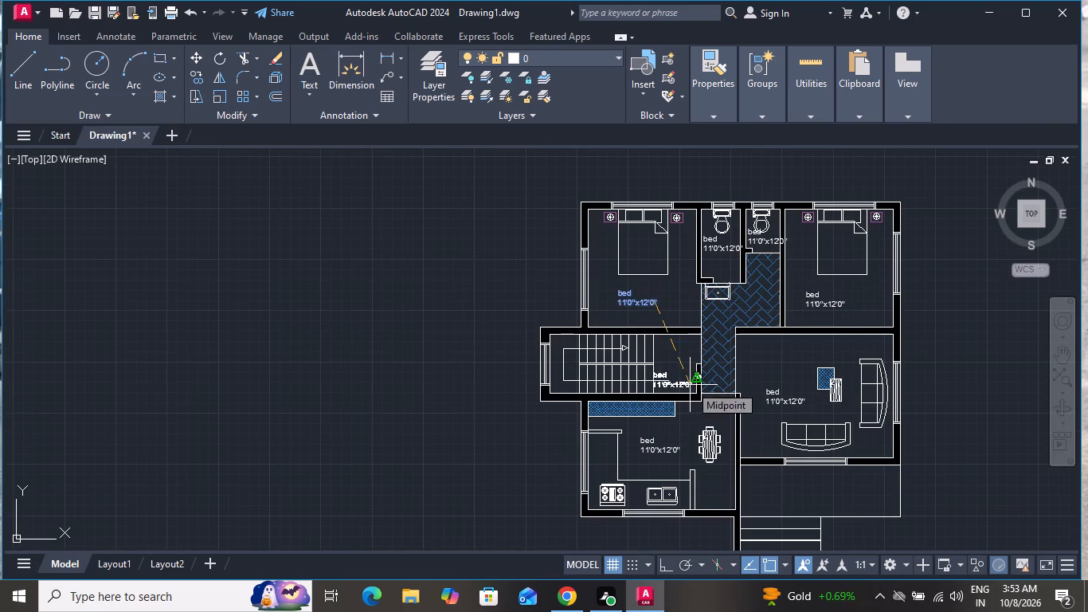
pyautogui.scroll(-1, 709, 376)
pyautogui.scroll(1, 709, 376)
pyautogui.scroll(2, 811, 500)
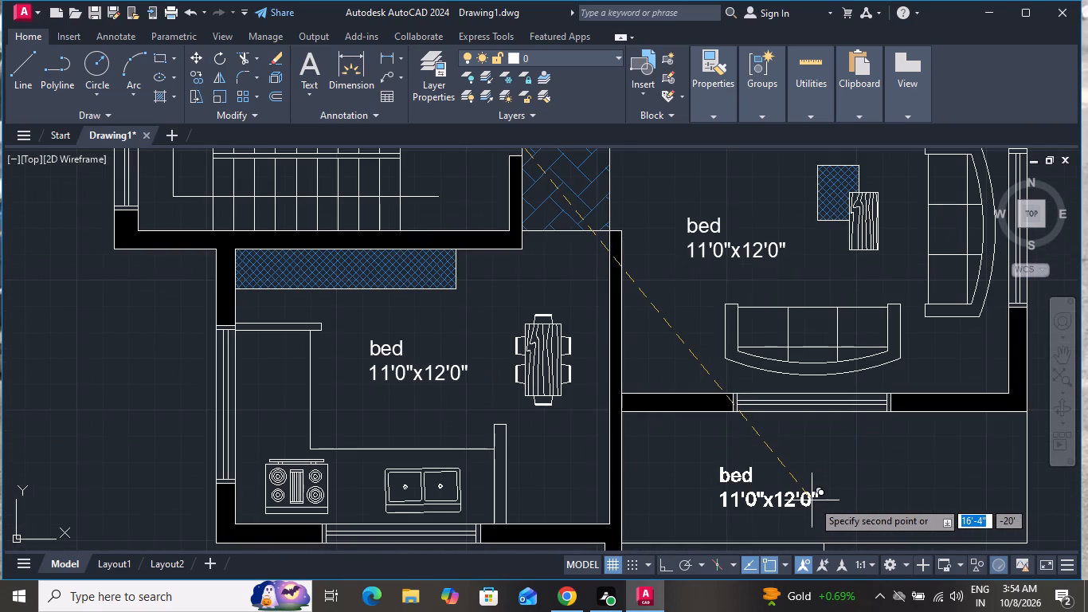
pyautogui.click(813, 500)
pyautogui.scroll(-3, 684, 451)
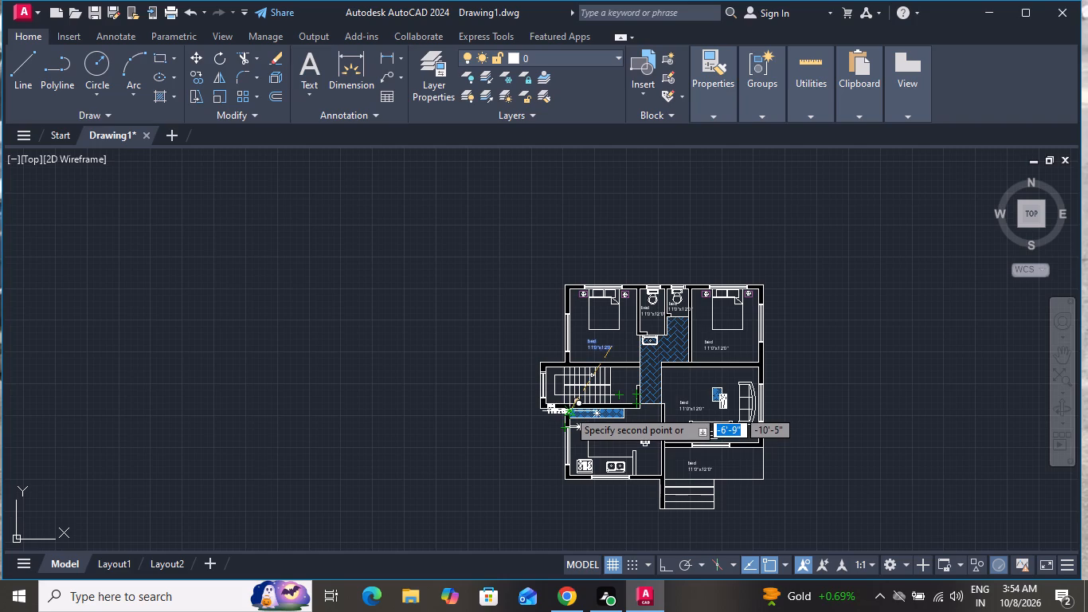
pyautogui.rightClick(843, 370)
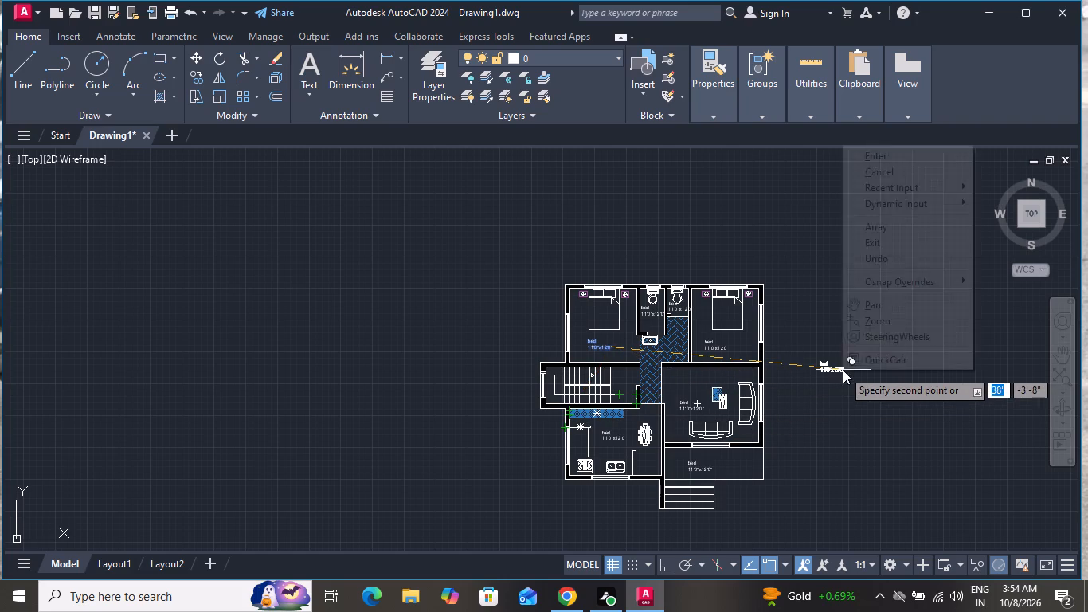
pyautogui.click(922, 174)
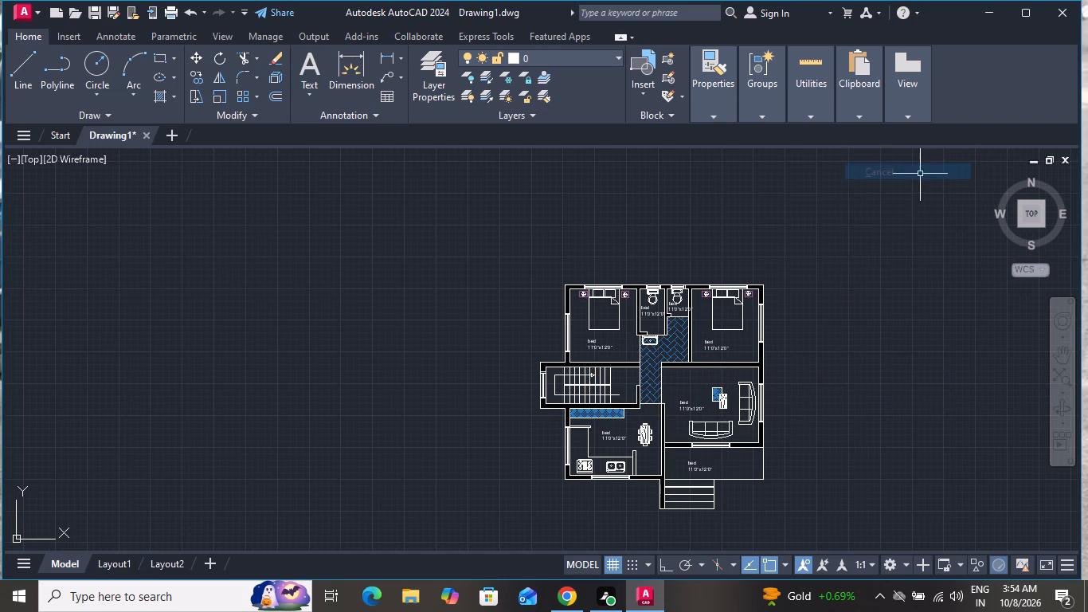
# Change the name line of the label in the larger bathroom to bath.
pyautogui.scroll(2, 652, 319)
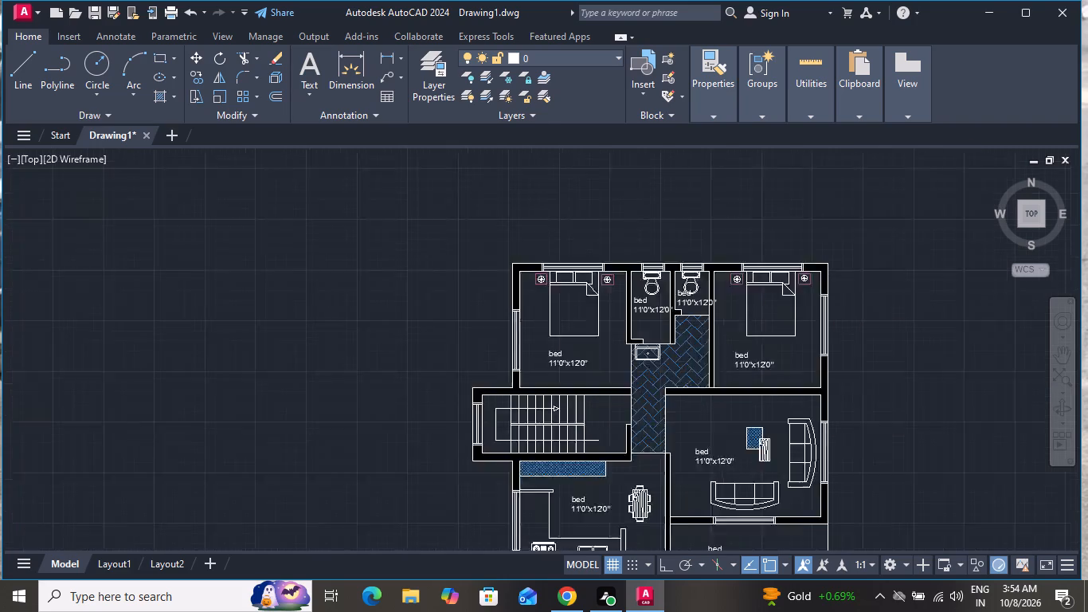
pyautogui.scroll(1, 561, 363)
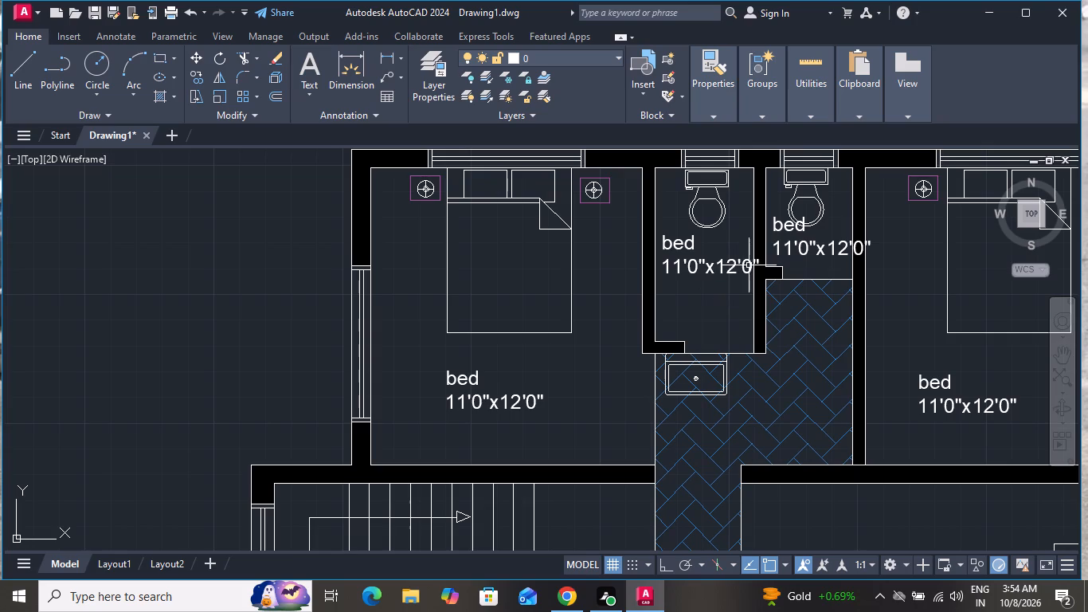
pyautogui.doubleClick(691, 245)
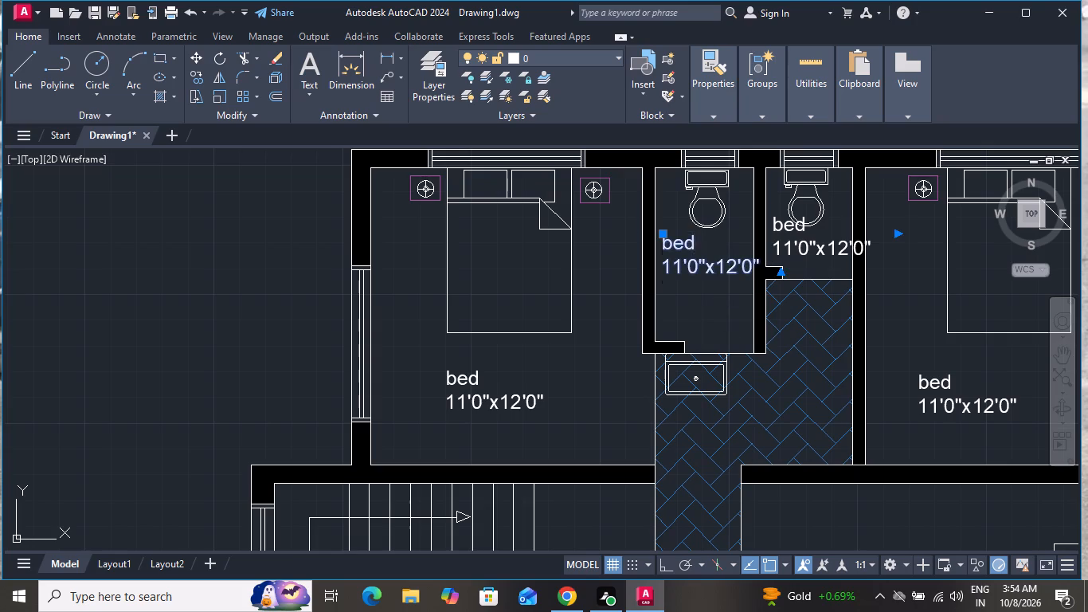
pyautogui.click(711, 249)
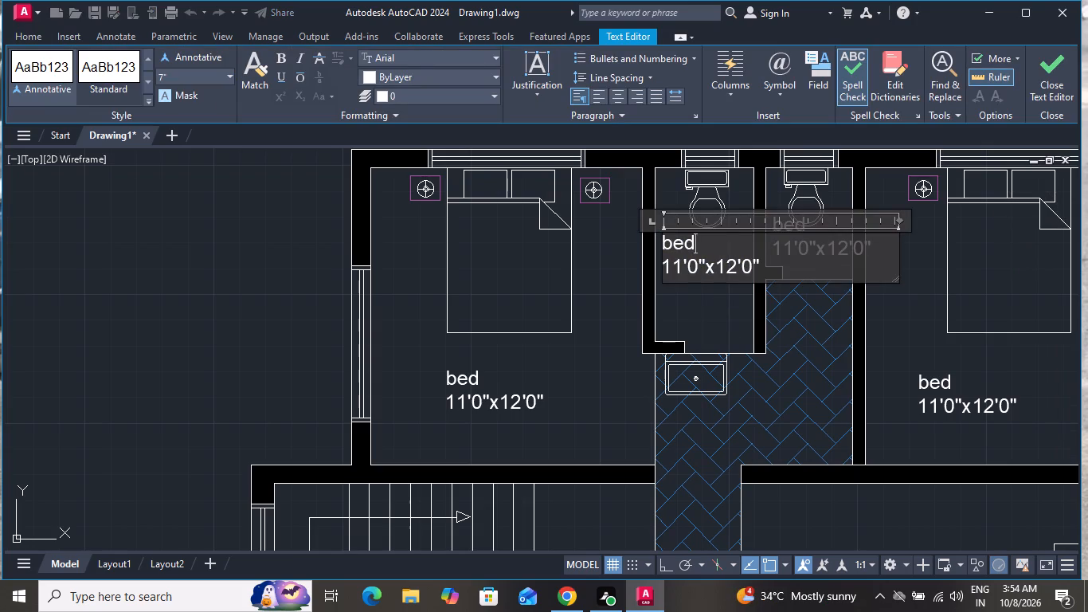
pyautogui.press('BackSpace')
pyautogui.press('BackSpace')
pyautogui.write('ath')
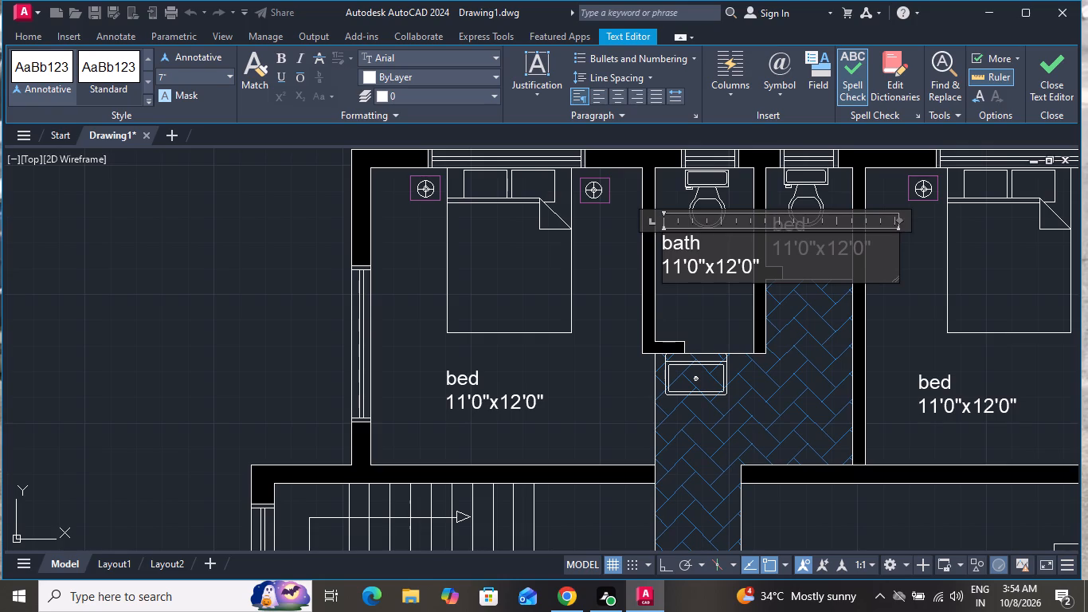
# Replace the size line of the larger bathroom's label with 4'x7'.
pyautogui.click(763, 269)
pyautogui.press('BackSpace')
pyautogui.press('BackSpace')
pyautogui.press('BackSpace')
pyautogui.press('BackSpace')
pyautogui.press('BackSpace')
pyautogui.press('BackSpace')
pyautogui.press('BackSpace')
pyautogui.press('BackSpace')
pyautogui.press('BackSpace')
pyautogui.press('BackSpace')
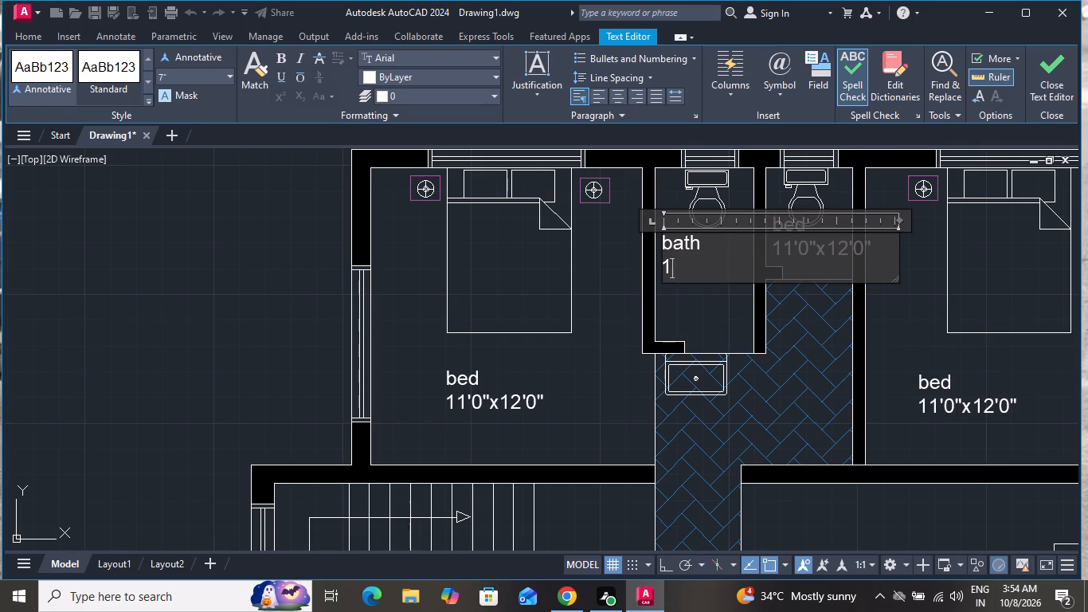
pyautogui.press('BackSpace')
pyautogui.write("4'")
pyautogui.press('x')
pyautogui.write("7'")
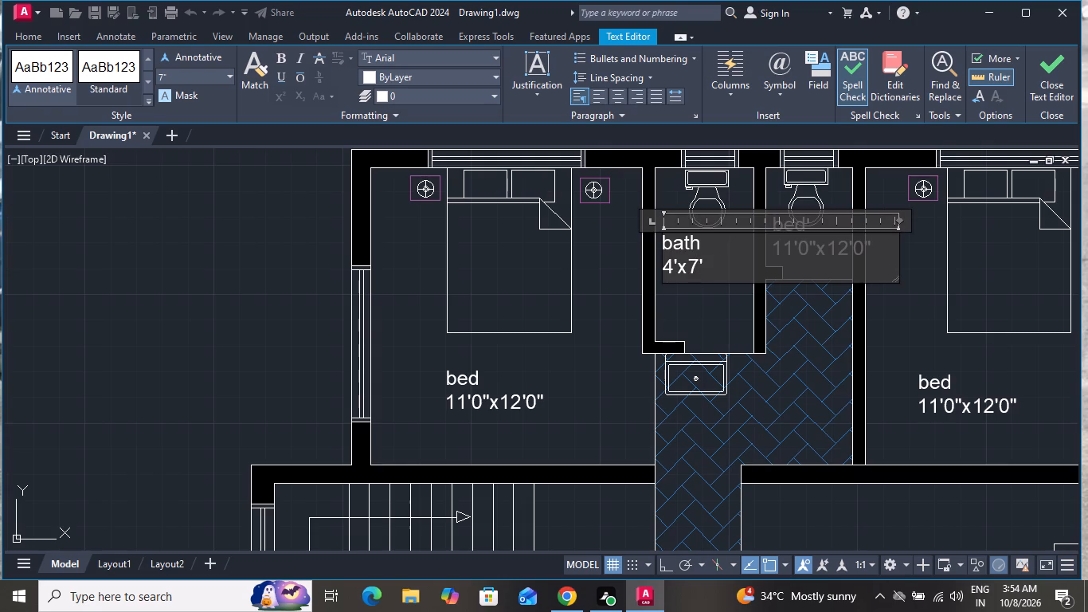
pyautogui.click(718, 316)
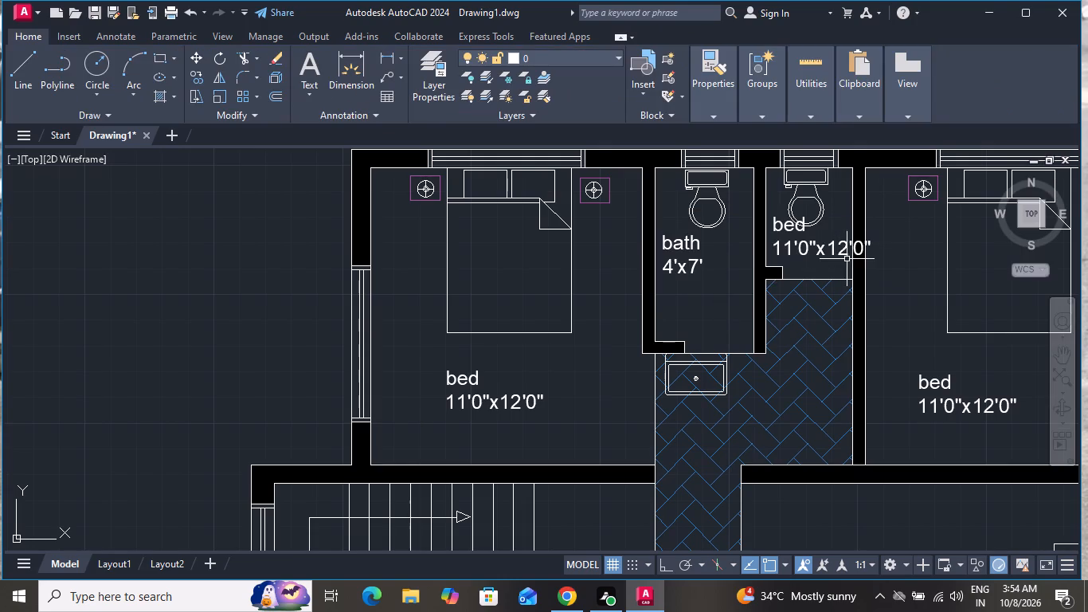
# Change the name line of the label in the smaller bathroom to wc.
pyautogui.doubleClick(804, 226)
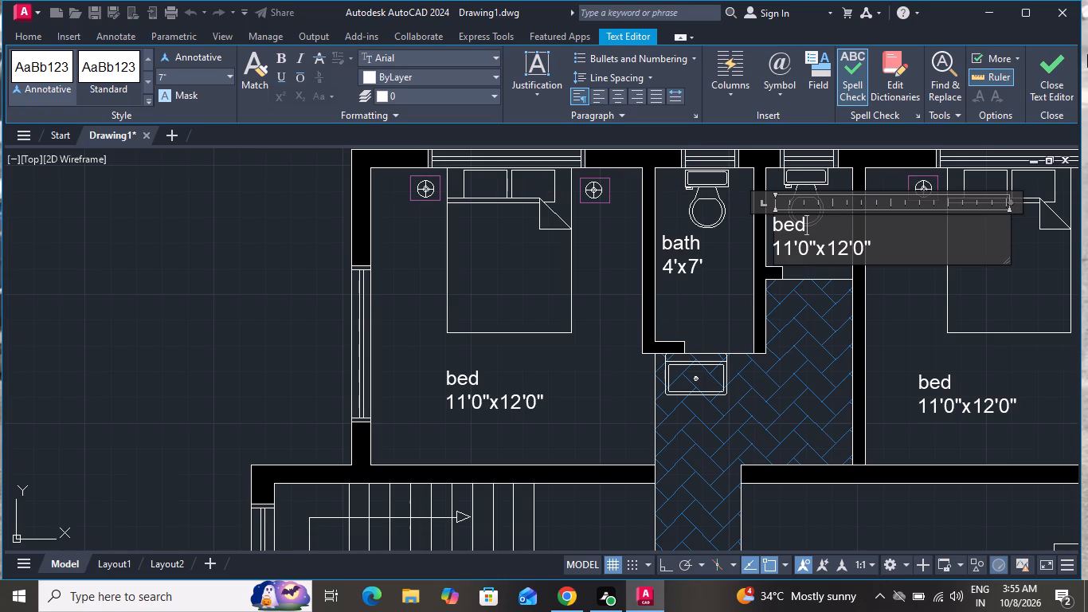
pyautogui.scroll(-1, 1085, 57)
pyautogui.scroll(1, 1084, 57)
pyautogui.scroll(-1, 667, 98)
pyautogui.scroll(-2, 643, 257)
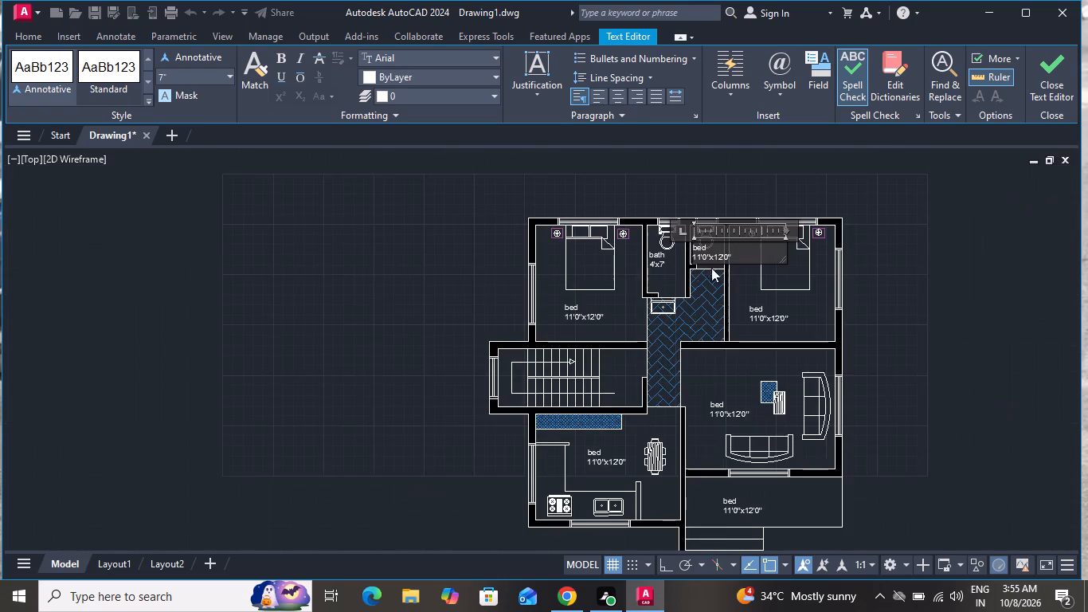
pyautogui.scroll(2, 724, 256)
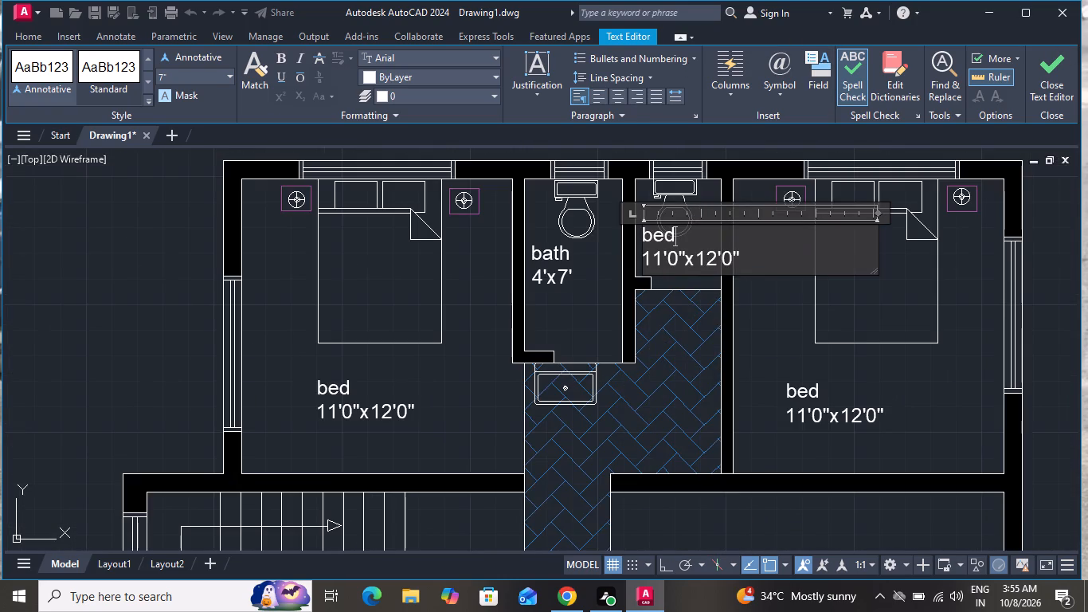
pyautogui.press('BackSpace')
pyautogui.press('BackSpace')
pyautogui.press('BackSpace')
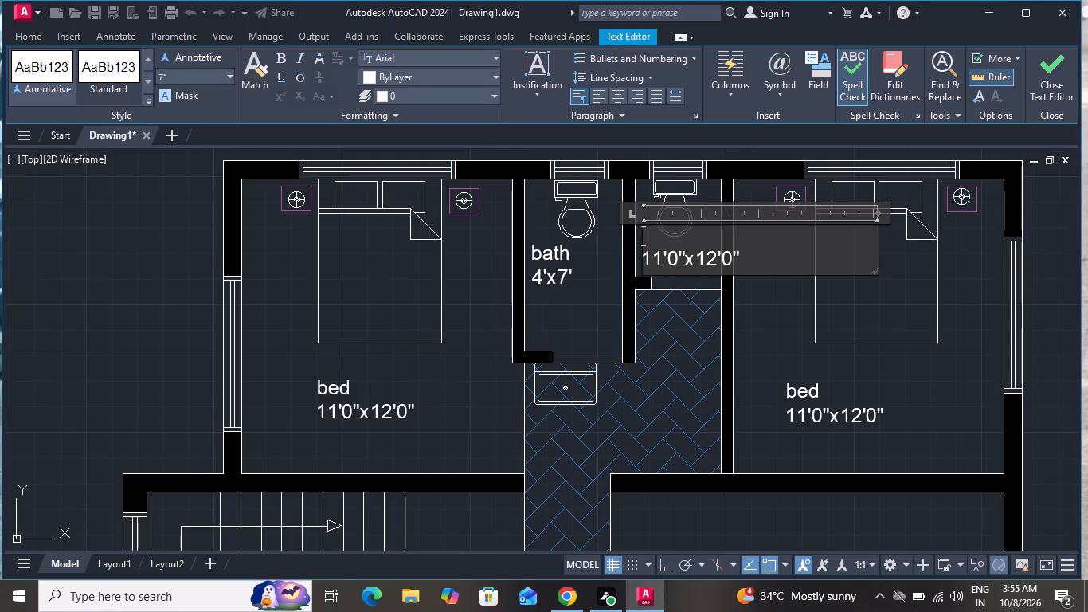
pyautogui.write('wc')
# Replace the size line of the wc label with 3'6"x4' and finish editing it.
pyautogui.click(763, 260)
pyautogui.press('BackSpace')
pyautogui.press('BackSpace')
pyautogui.press('BackSpace')
pyautogui.press('BackSpace')
pyautogui.press('BackSpace')
pyautogui.press('BackSpace')
pyautogui.press('BackSpace')
pyautogui.press('BackSpace')
pyautogui.press('BackSpace')
pyautogui.press('BackSpace')
pyautogui.press('BackSpace')
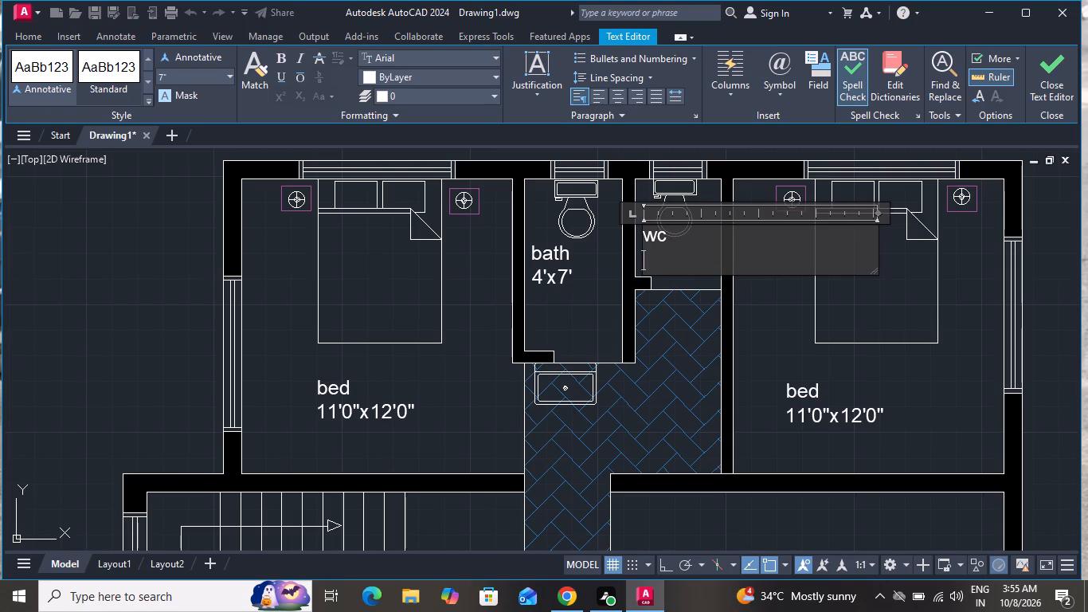
pyautogui.write('3\'6"x')
pyautogui.write("4'")
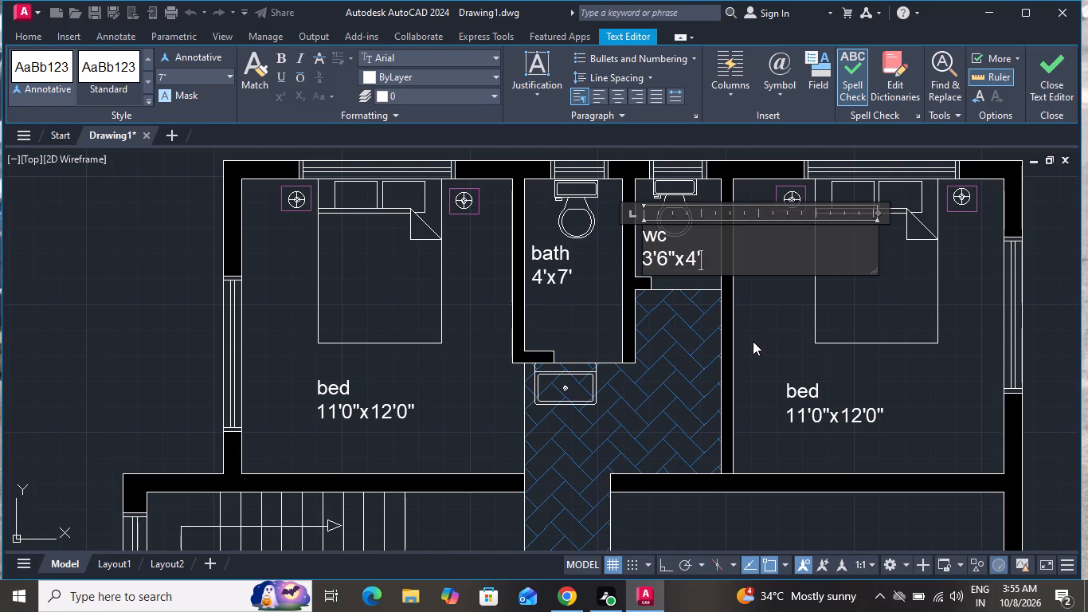
pyautogui.click(745, 342)
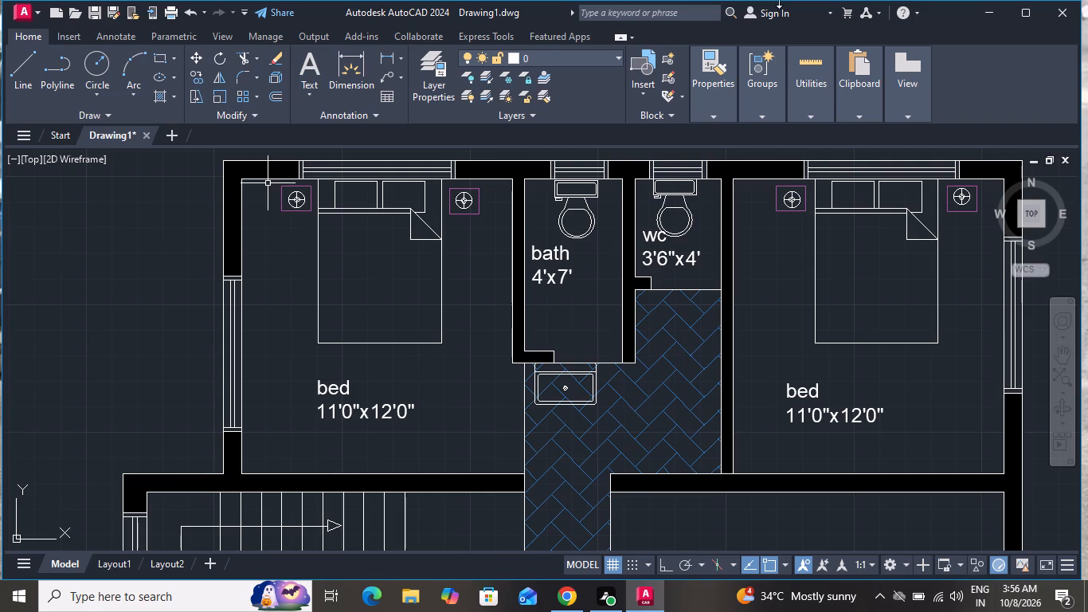
# Change the name line of the bed label in the living room to hall.
pyautogui.scroll(-2, 772, 426)
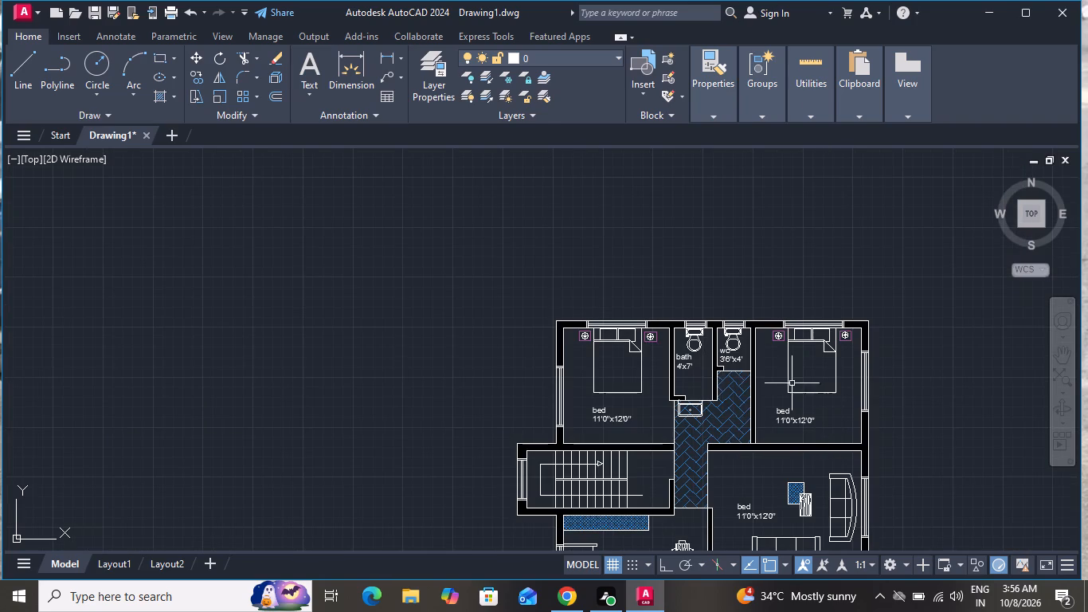
pyautogui.scroll(2, 815, 415)
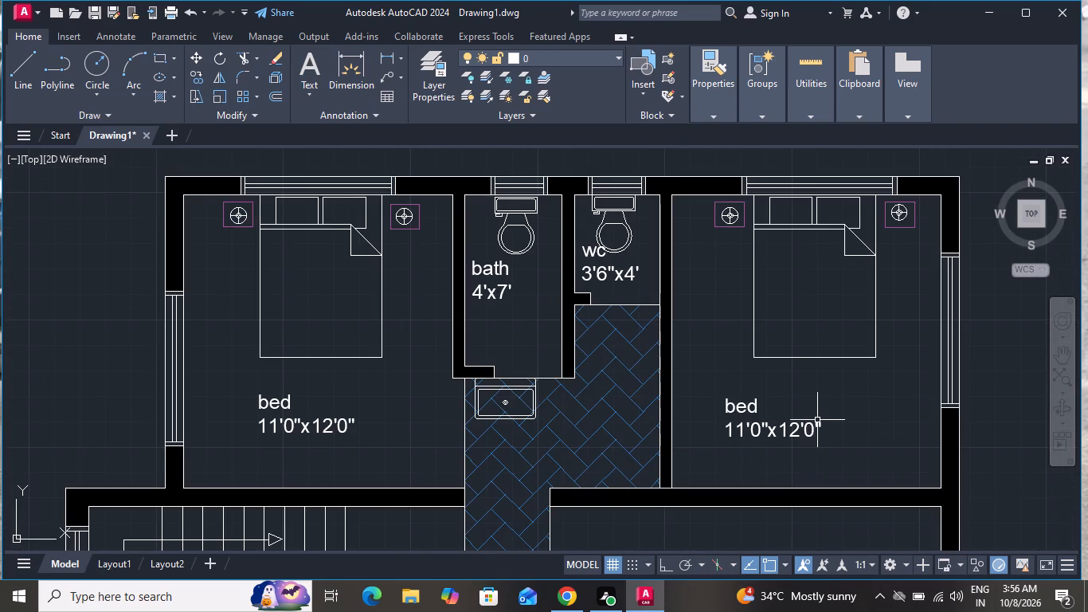
pyautogui.scroll(-2, 816, 411)
pyautogui.scroll(3, 774, 512)
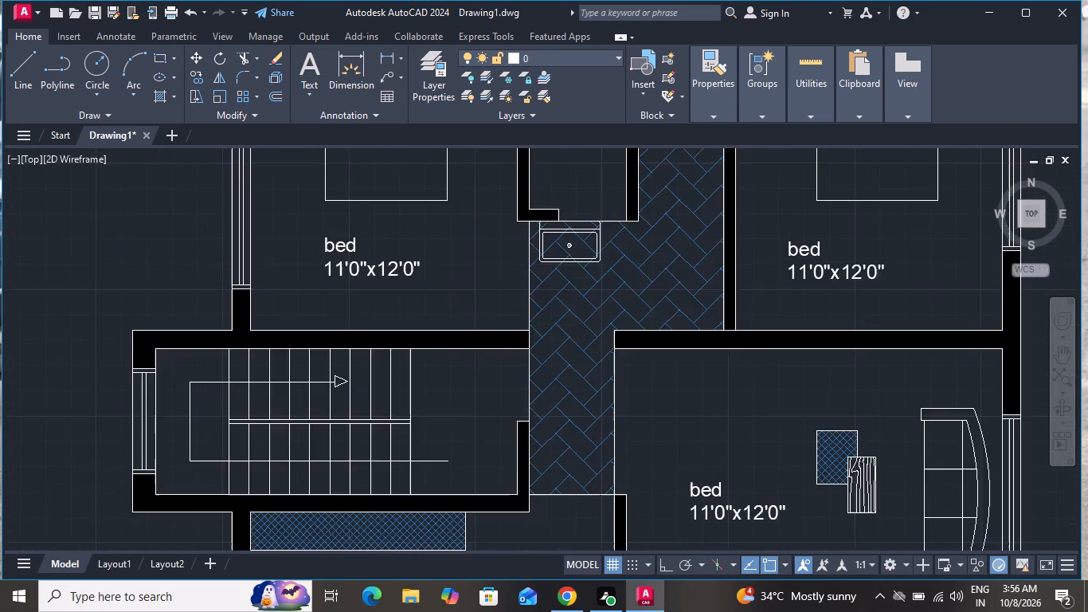
pyautogui.doubleClick(689, 475)
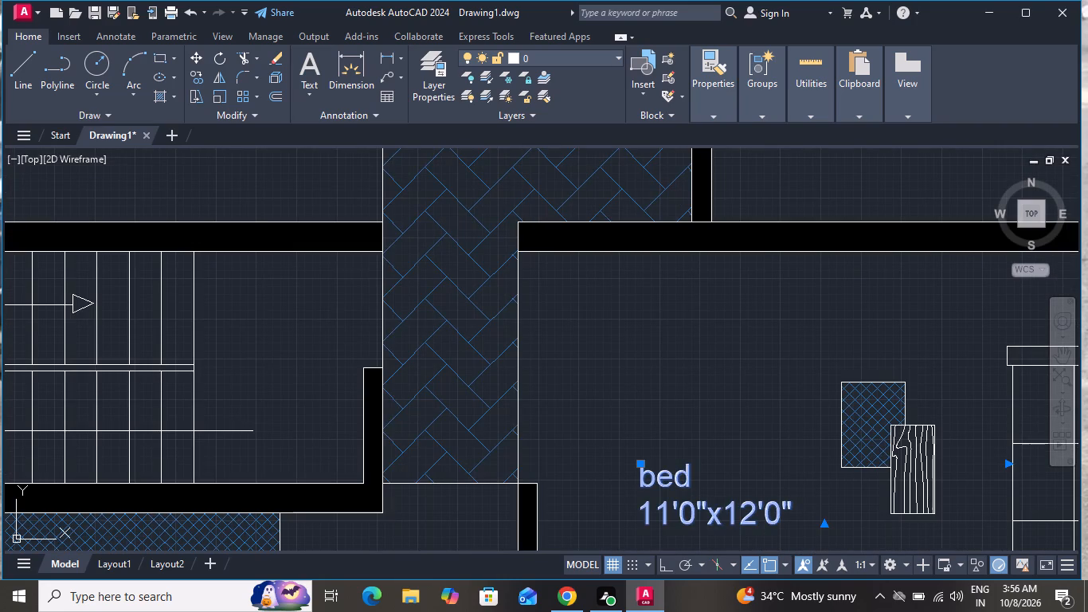
pyautogui.press('BackSpace')
pyautogui.press('BackSpace')
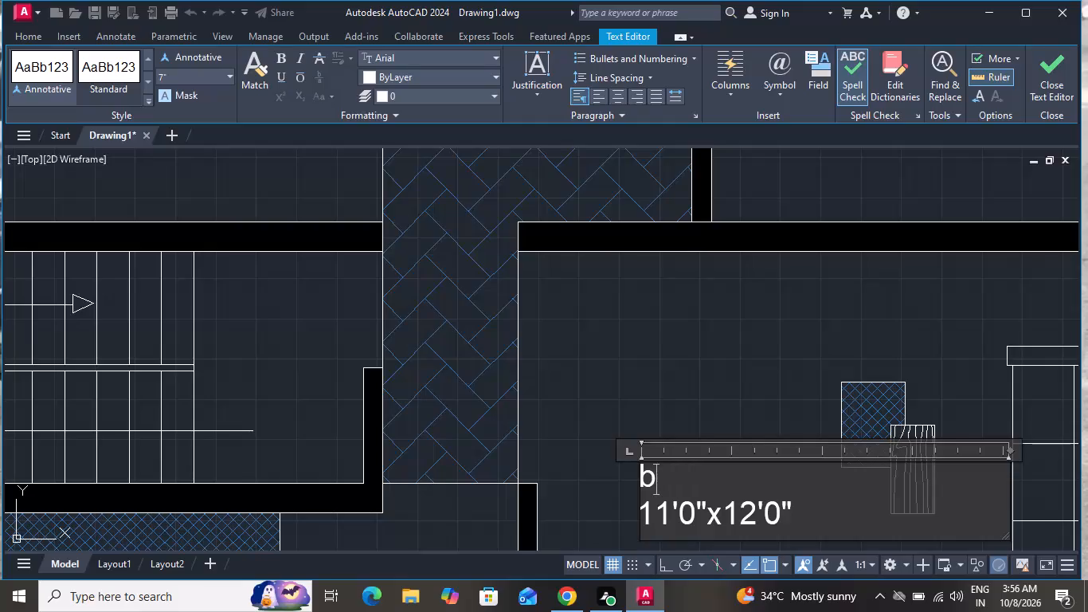
pyautogui.press('BackSpace')
pyautogui.write('ha')
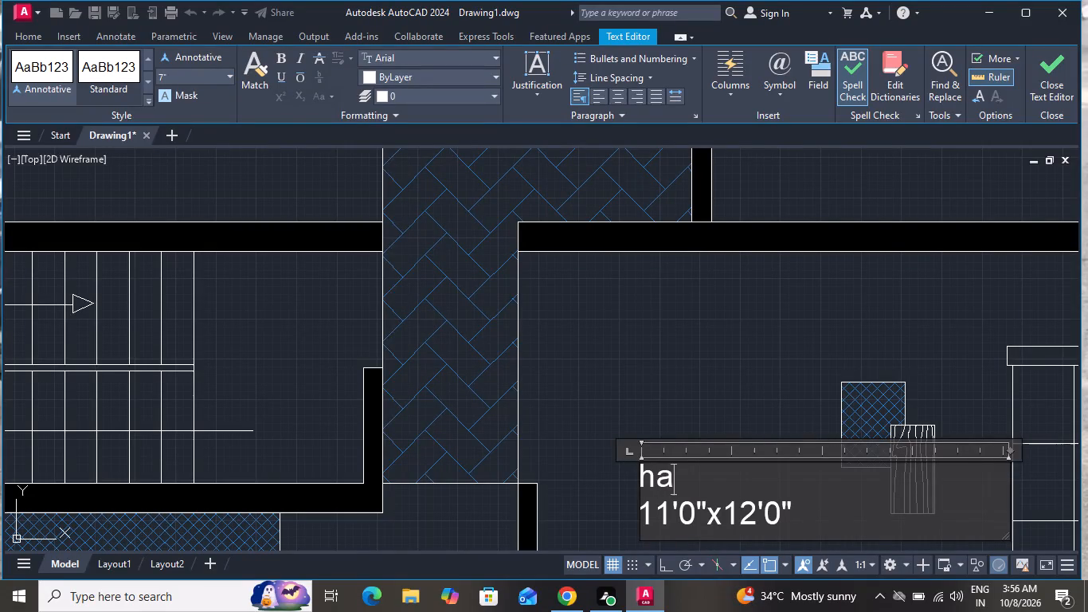
pyautogui.write('ll')
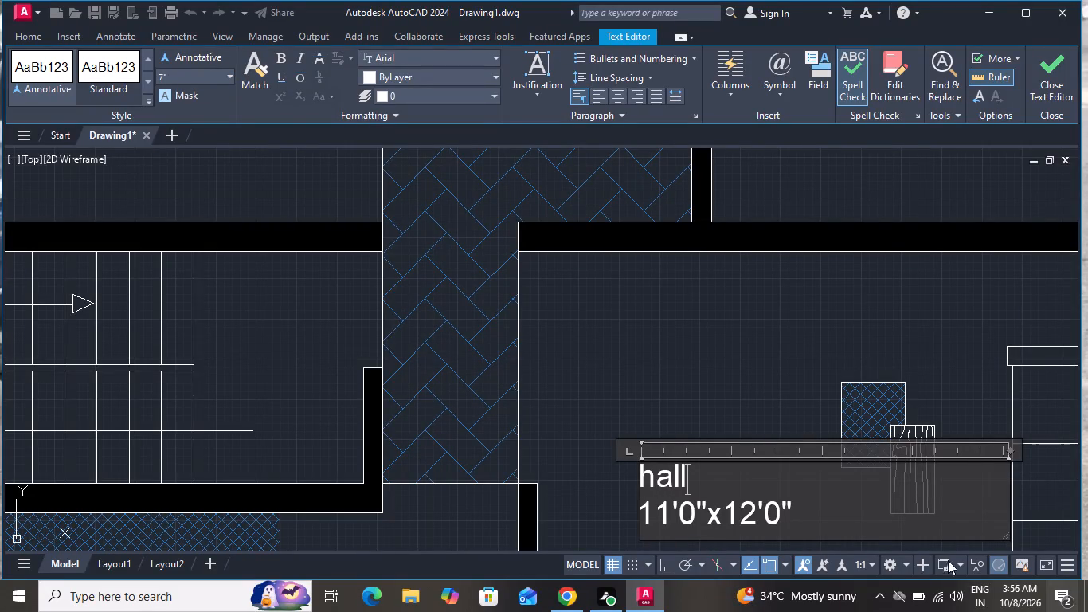
# Replace the size line of the hall label with 15'3"x12'6" and finish editing it.
pyautogui.click(820, 506)
pyautogui.press('BackSpace')
pyautogui.press('BackSpace')
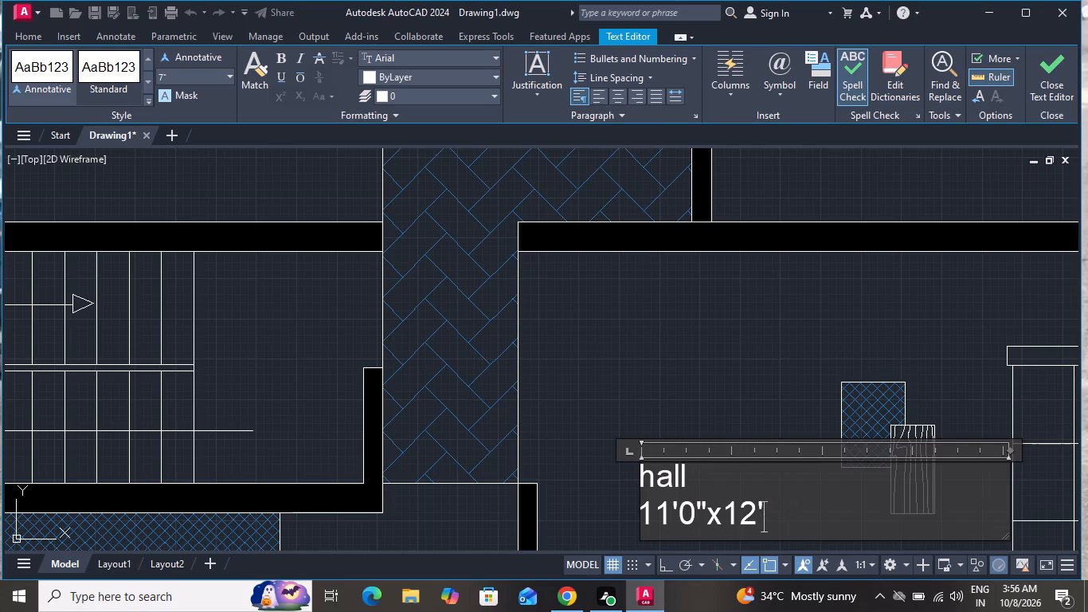
pyautogui.press('BackSpace')
pyautogui.press('BackSpace')
pyautogui.press('BackSpace')
pyautogui.press('BackSpace')
pyautogui.press('BackSpace')
pyautogui.press('BackSpace')
pyautogui.press('BackSpace')
pyautogui.press('BackSpace')
pyautogui.press('BackSpace')
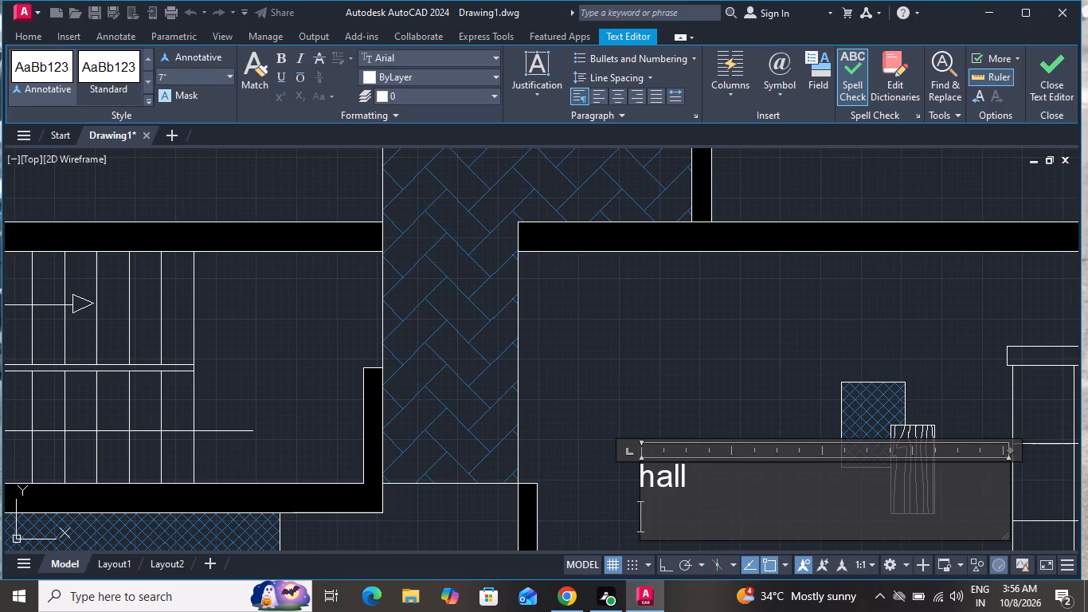
pyautogui.write("15'")
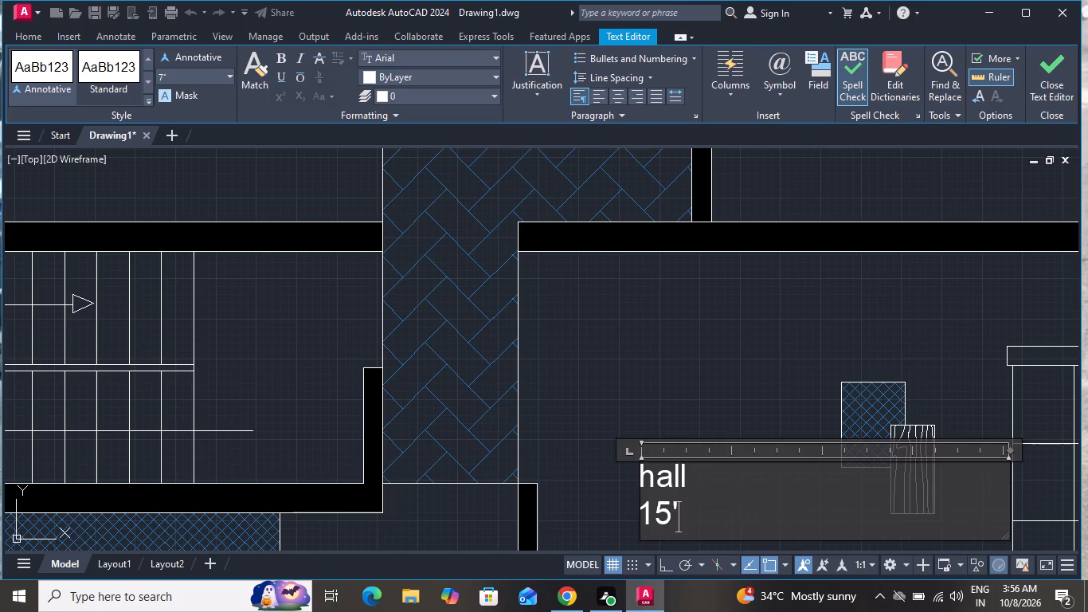
pyautogui.write('3"x')
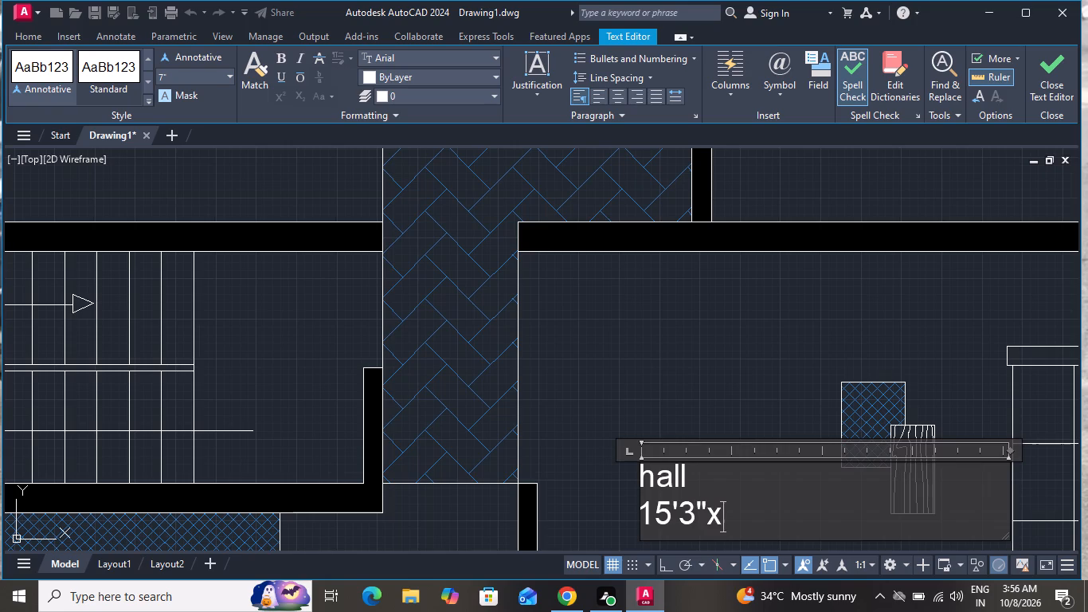
pyautogui.write('12')
pyautogui.press("'")
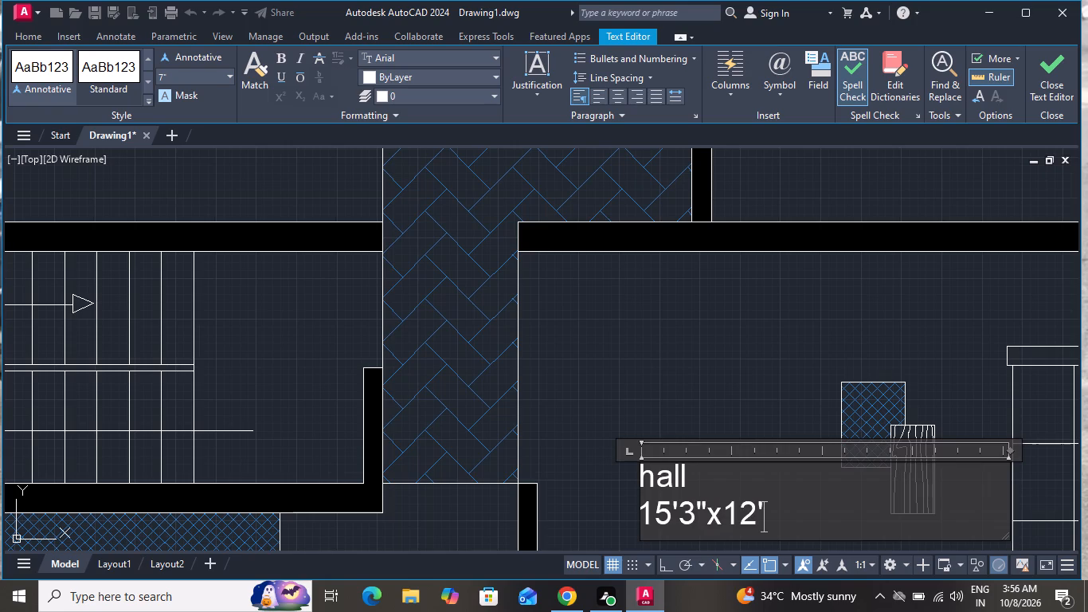
pyautogui.write('6"')
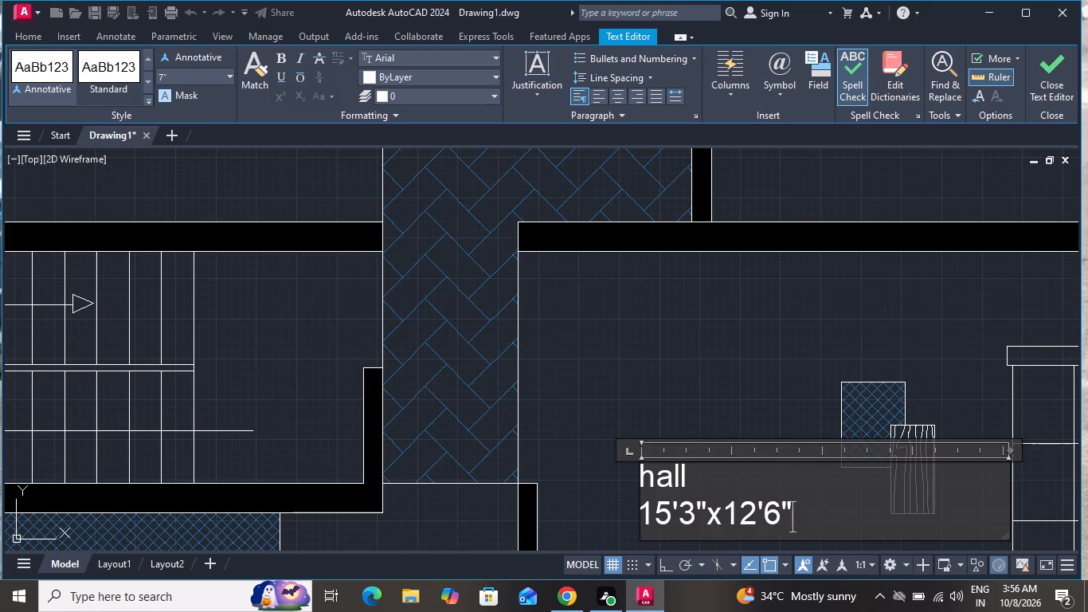
pyautogui.click(765, 382)
# Change the name line of the bed label beside the dining table to kitchen.
pyautogui.scroll(-3, 744, 392)
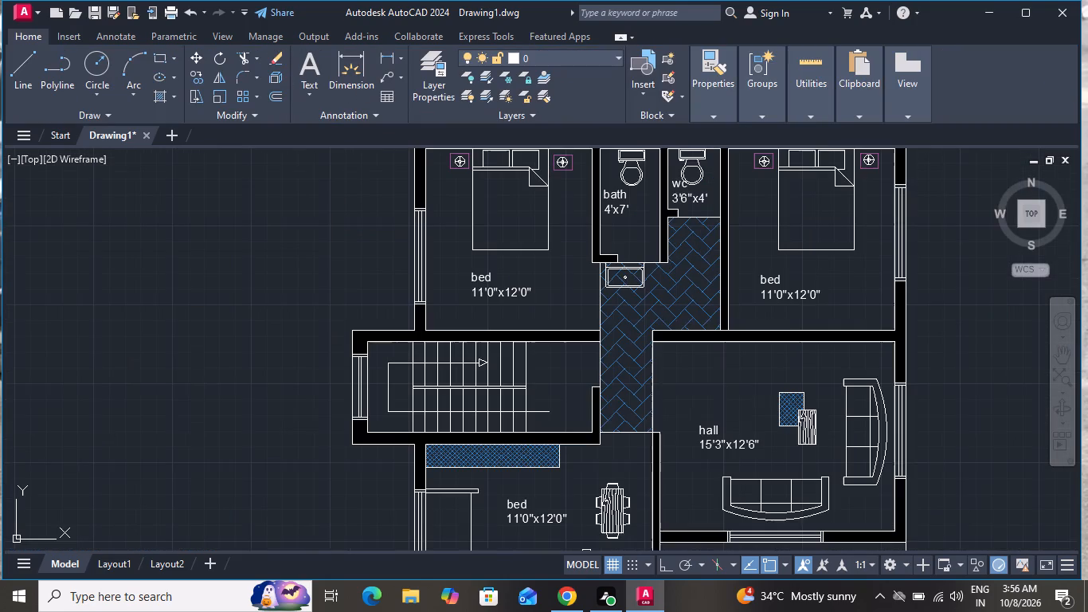
pyautogui.scroll(2, 531, 527)
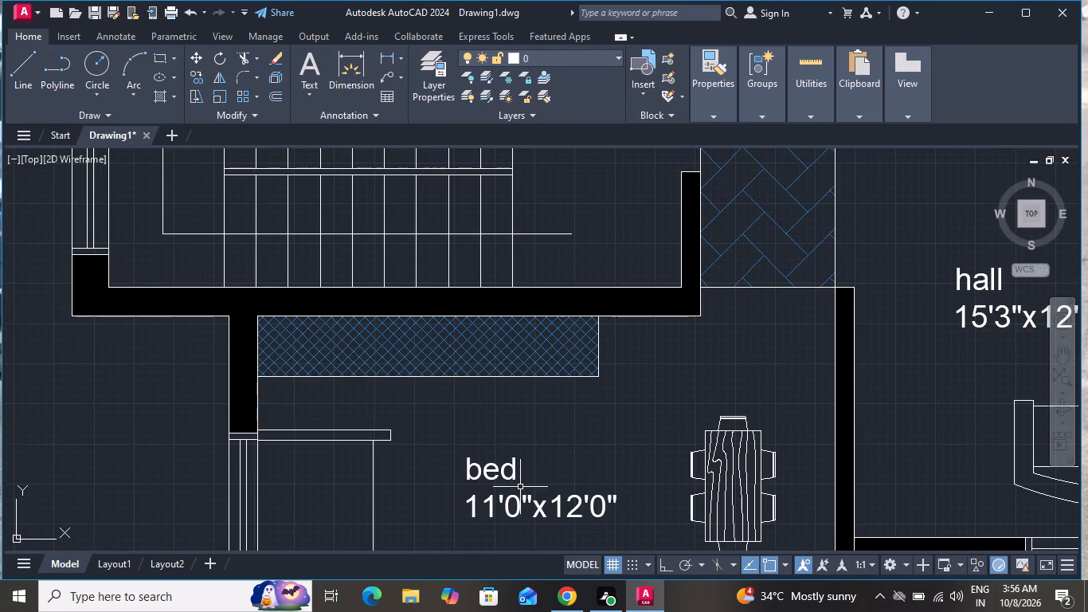
pyautogui.doubleClick(517, 470)
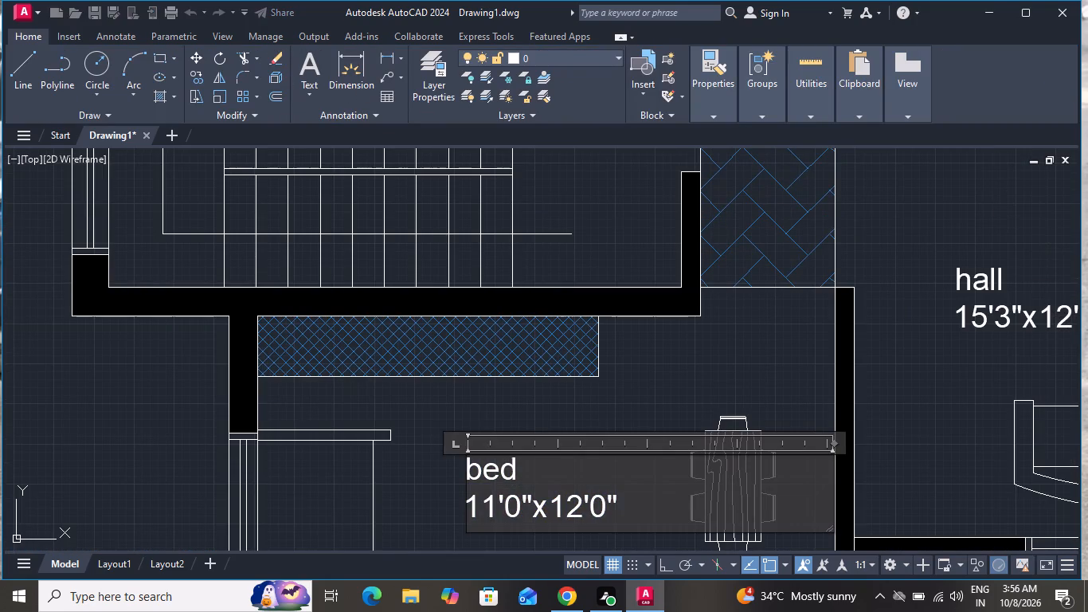
pyautogui.press('BackSpace')
pyautogui.press('BackSpace')
pyautogui.press('BackSpace')
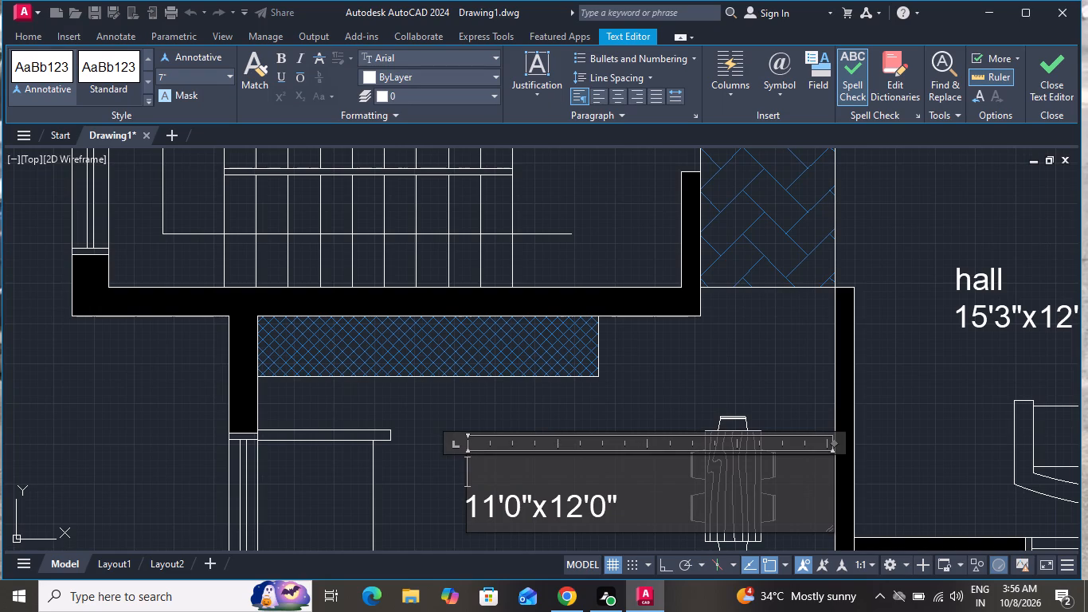
pyautogui.write('kitchen')
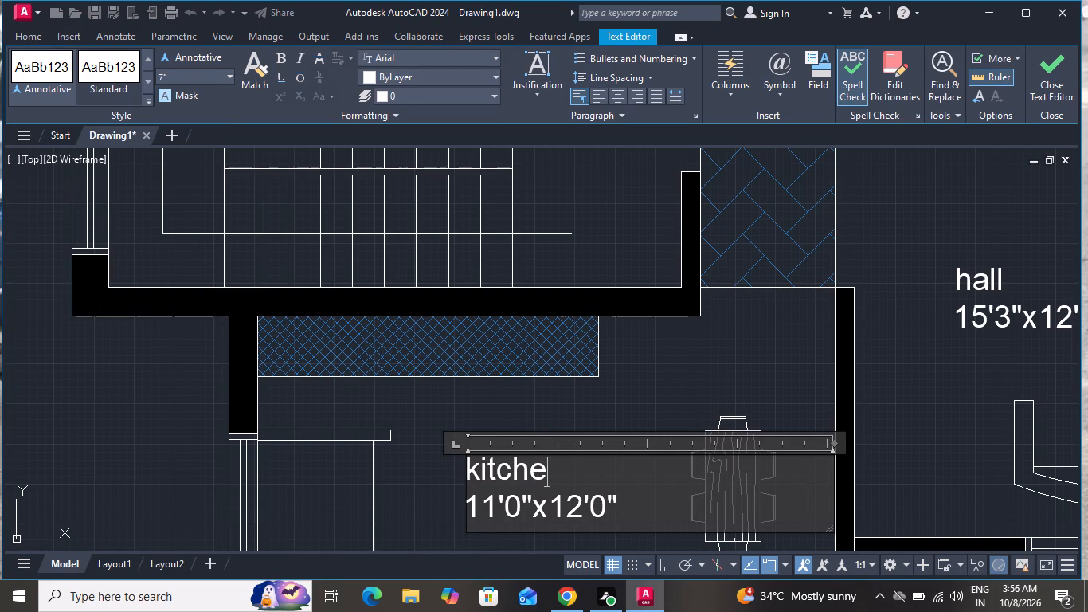
# Replace the size line of the kitchen label with 15'x11' and finish editing it.
pyautogui.click(637, 511)
pyautogui.press('BackSpace')
pyautogui.press('BackSpace')
pyautogui.press('BackSpace')
pyautogui.press('BackSpace')
pyautogui.press('BackSpace')
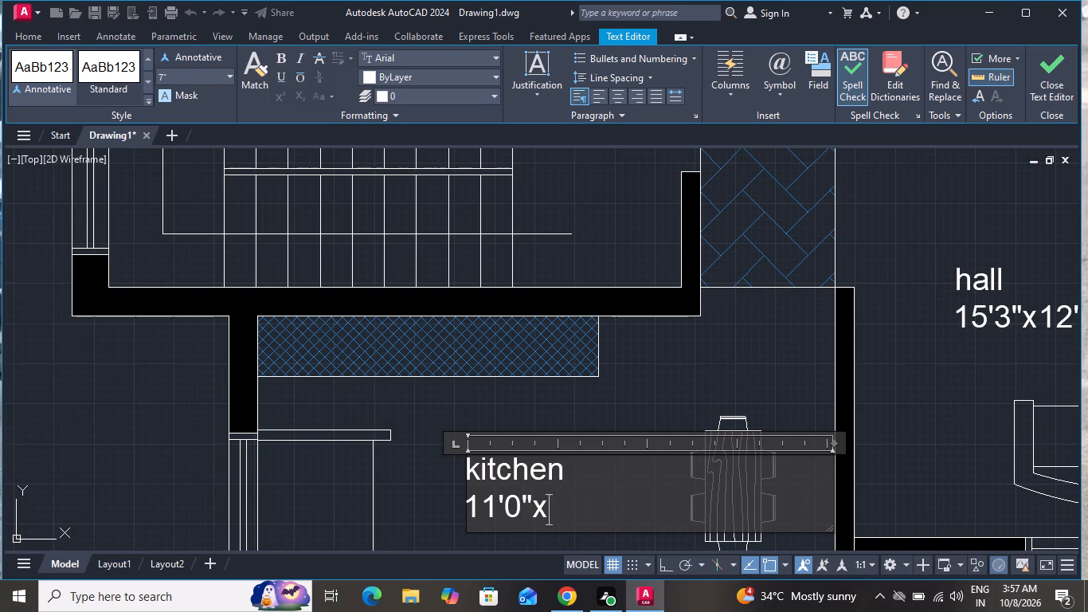
pyautogui.press('BackSpace')
pyautogui.press('BackSpace')
pyautogui.press('BackSpace')
pyautogui.press('BackSpace')
pyautogui.press('BackSpace')
pyautogui.press('BackSpace')
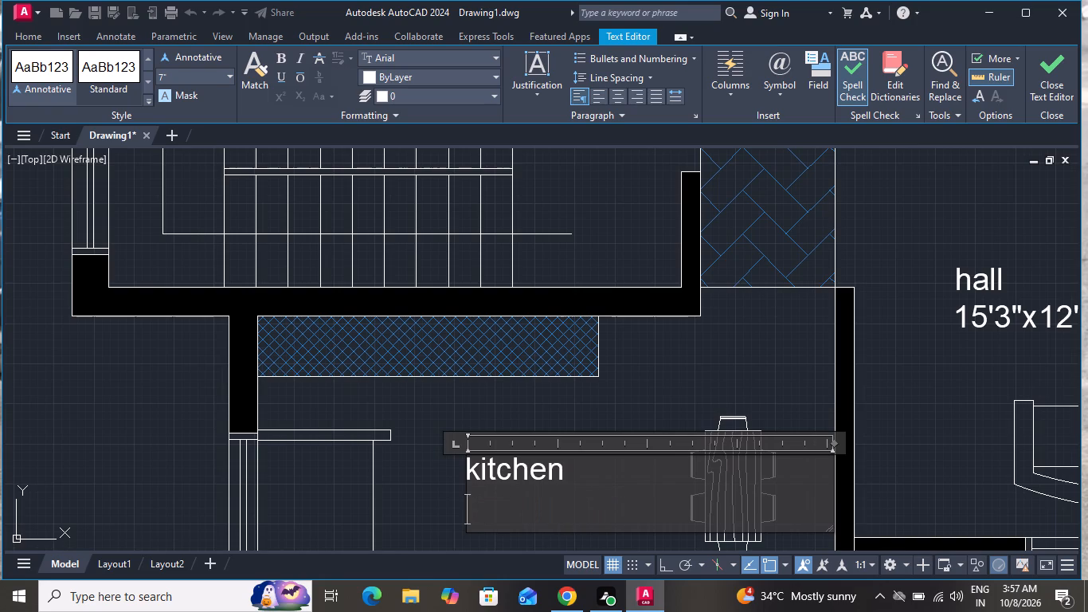
pyautogui.write('15')
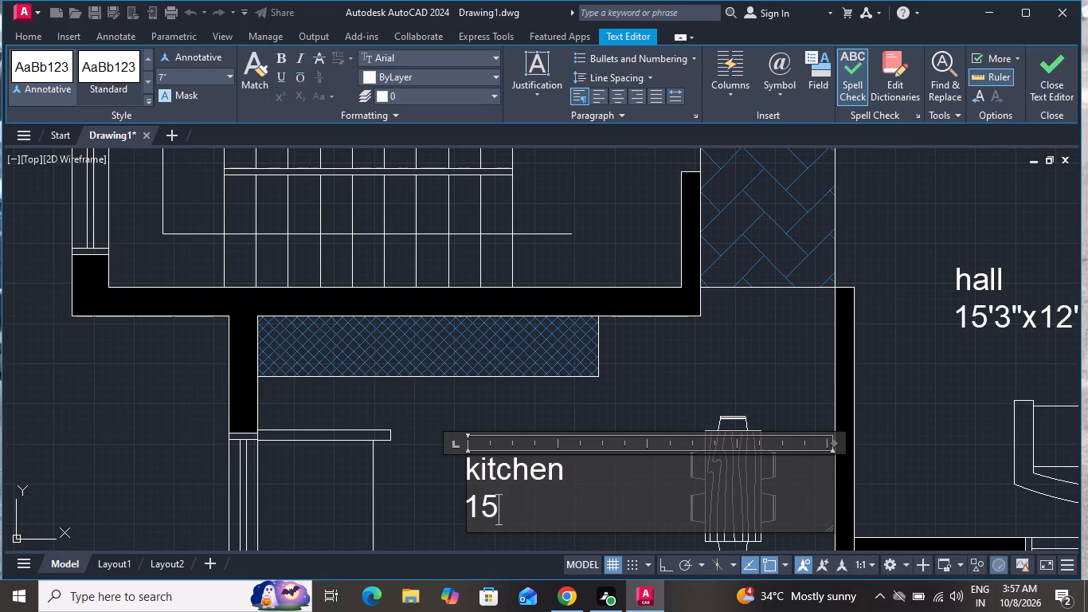
pyautogui.press("'")
pyautogui.press('x')
pyautogui.write('11')
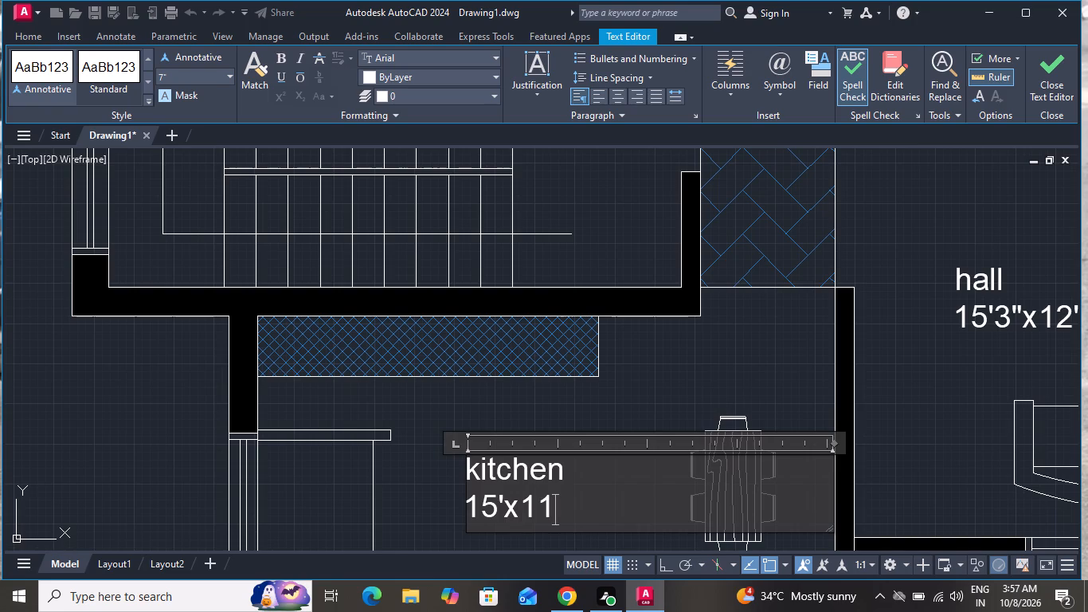
pyautogui.press("'")
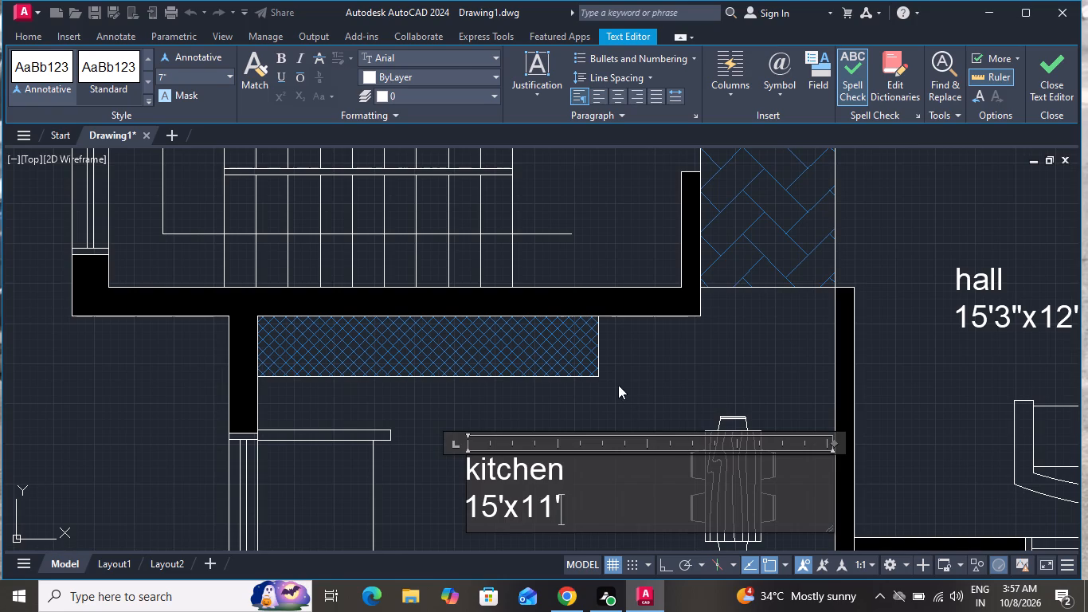
pyautogui.click(618, 385)
# Change the name line of the bed label outside the hall's window wall to porch.
pyautogui.scroll(-2, 618, 402)
pyautogui.scroll(1, 809, 508)
pyautogui.doubleClick(773, 504)
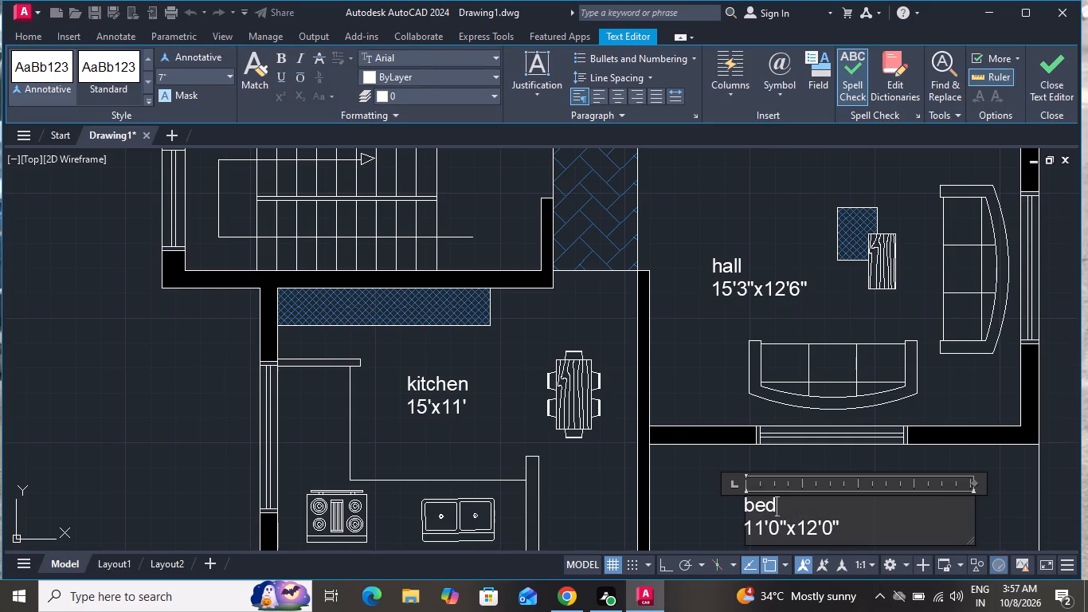
pyautogui.press('BackSpace')
pyautogui.press('BackSpace')
pyautogui.press('BackSpace')
pyautogui.write('porch')
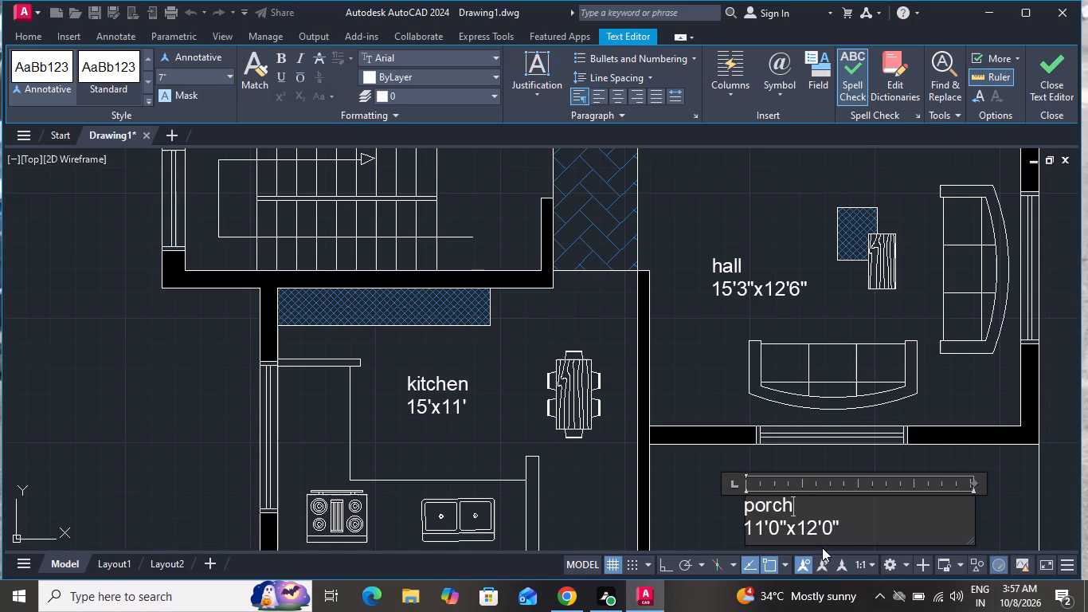
# Replace the size line of the porch label with 16'x8' and finish editing it.
pyautogui.click(856, 527)
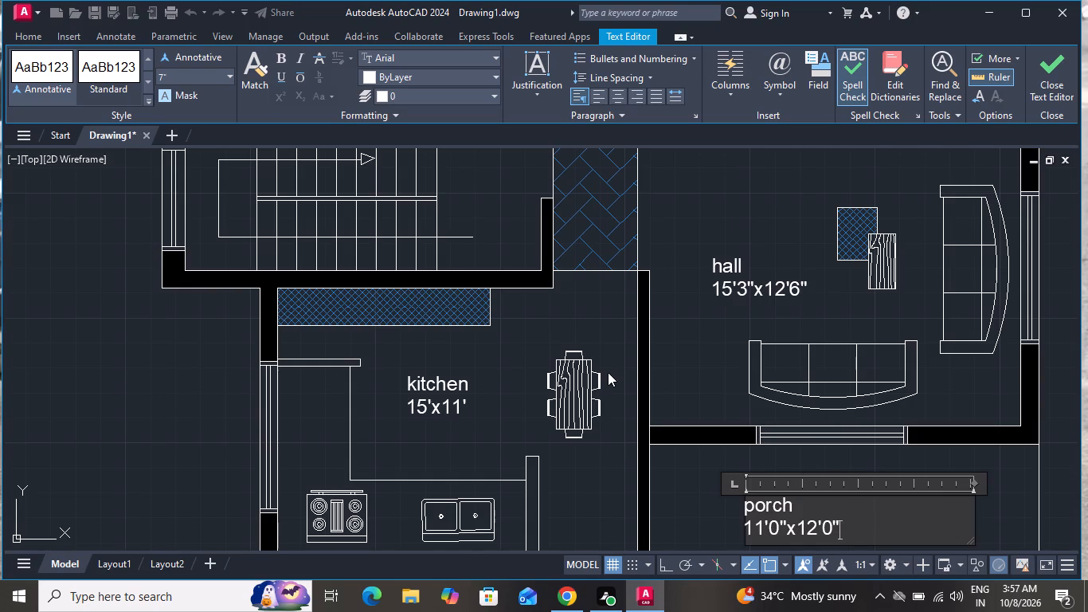
pyautogui.press('BackSpace')
pyautogui.press('BackSpace')
pyautogui.press('BackSpace')
pyautogui.press('BackSpace')
pyautogui.press('BackSpace')
pyautogui.press('BackSpace')
pyautogui.press('BackSpace')
pyautogui.press('BackSpace')
pyautogui.press('BackSpace')
pyautogui.press('BackSpace')
pyautogui.press('BackSpace')
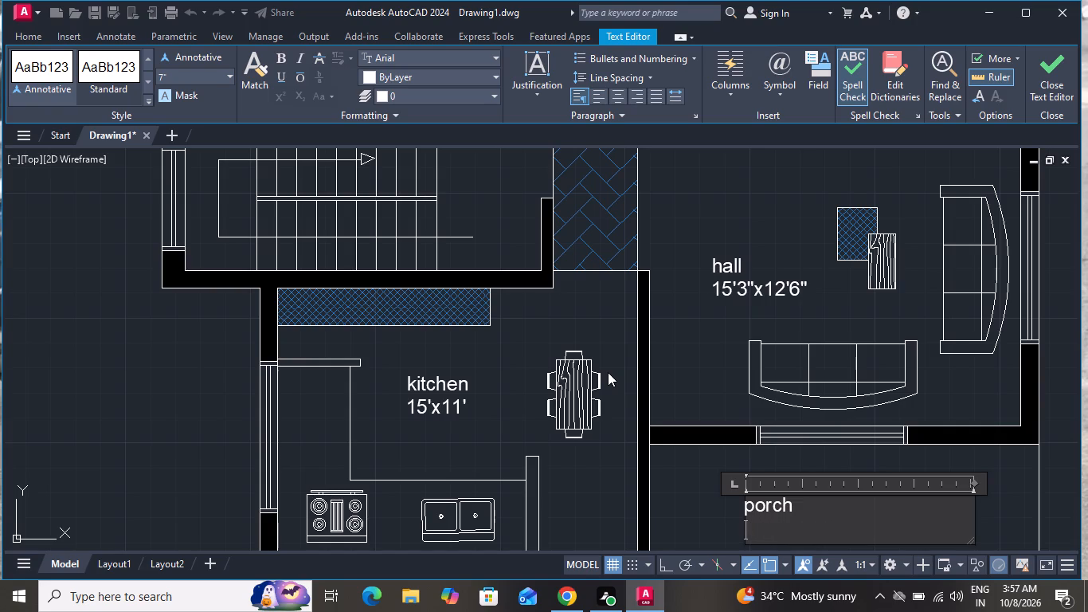
pyautogui.press('1')
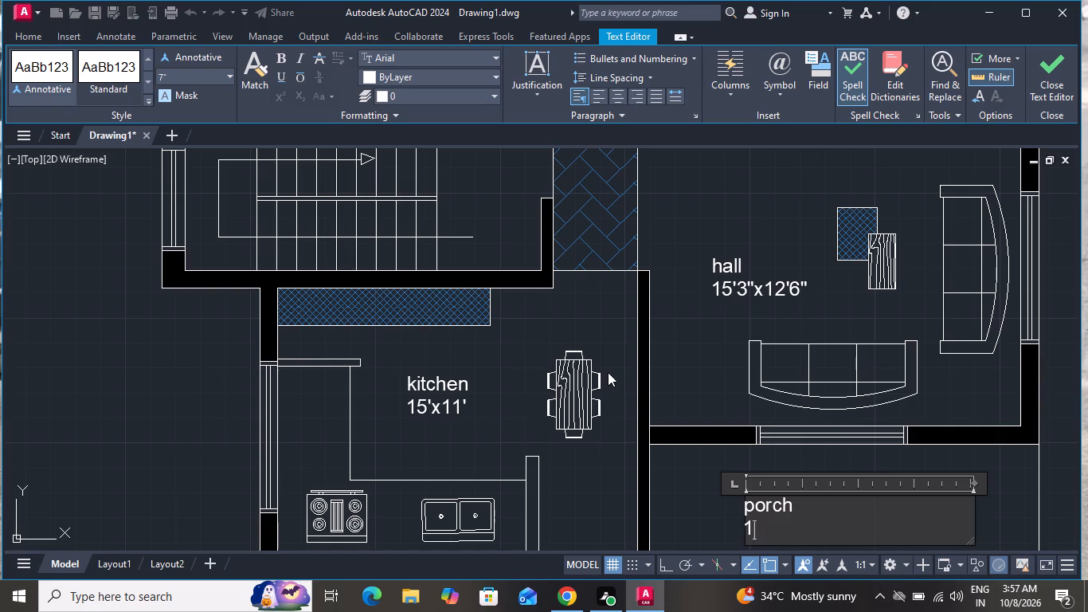
pyautogui.write("6'x")
pyautogui.write("8'")
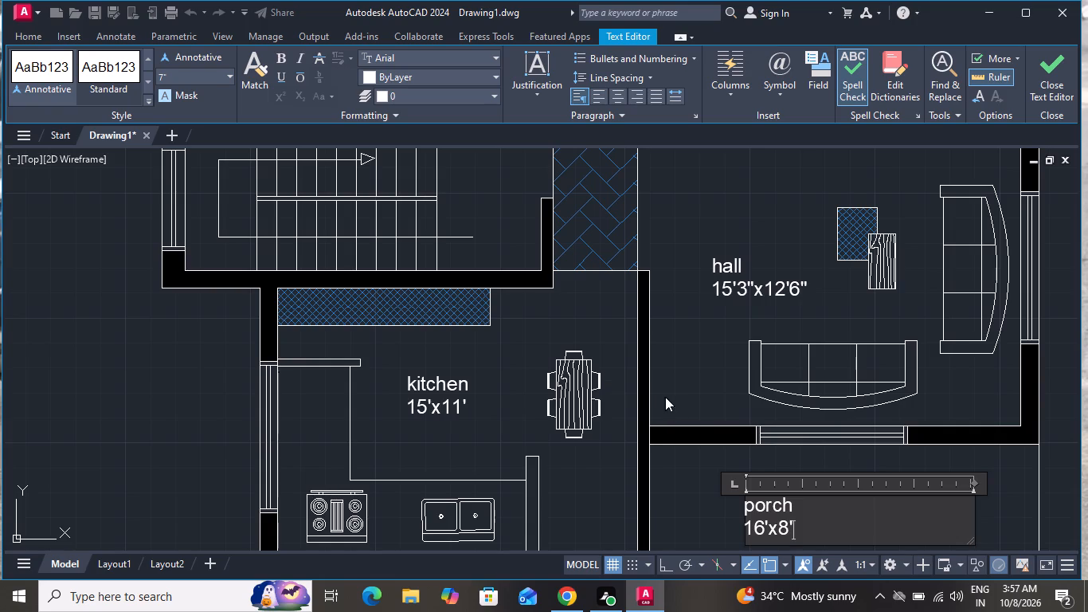
pyautogui.click(684, 370)
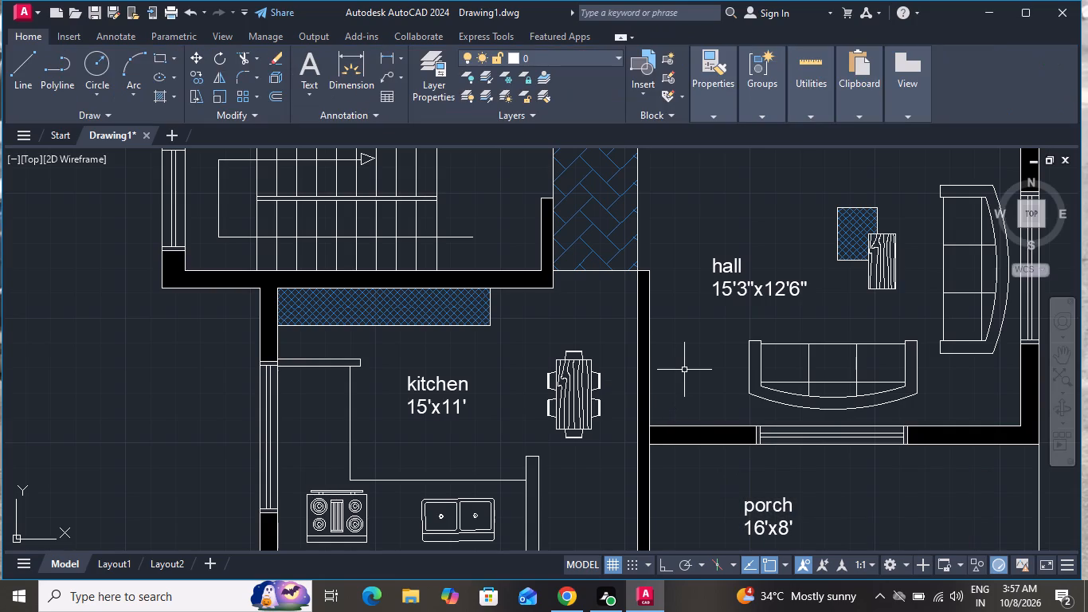
# Draw a short line across the thickness of the hall–porch wall, between the kitchen wall and the window.
pyautogui.scroll(-1, 683, 413)
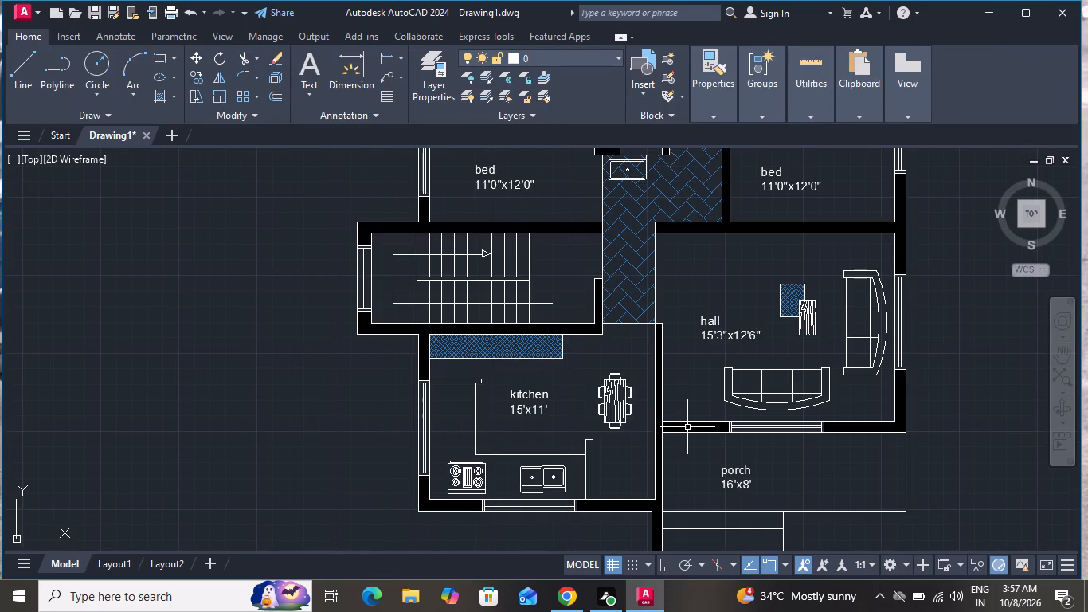
pyautogui.click(687, 427)
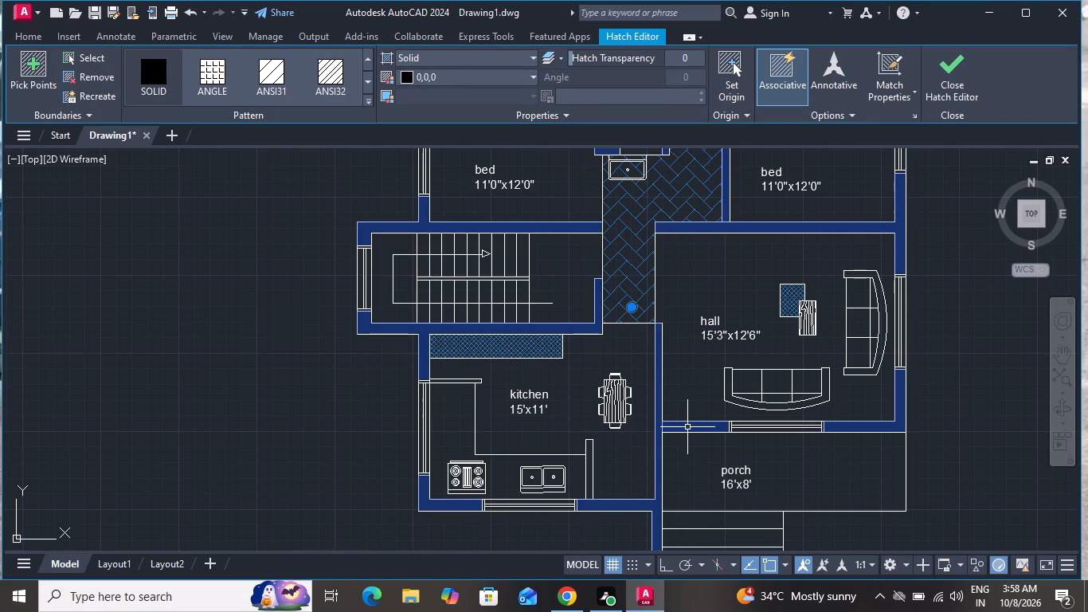
pyautogui.press('Escape')
pyautogui.click(9, 63)
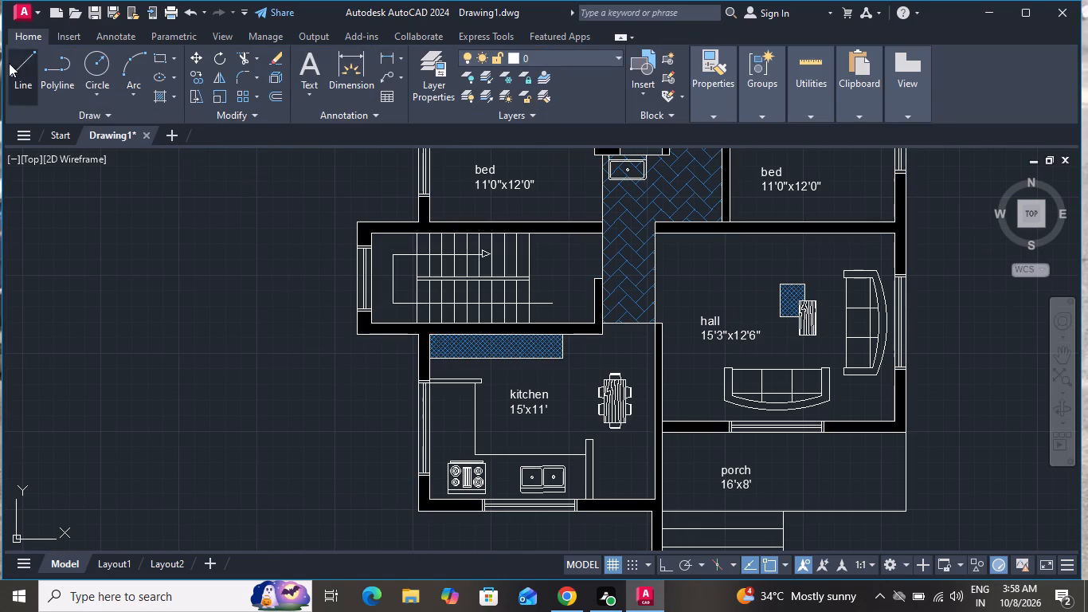
pyautogui.scroll(2, 701, 422)
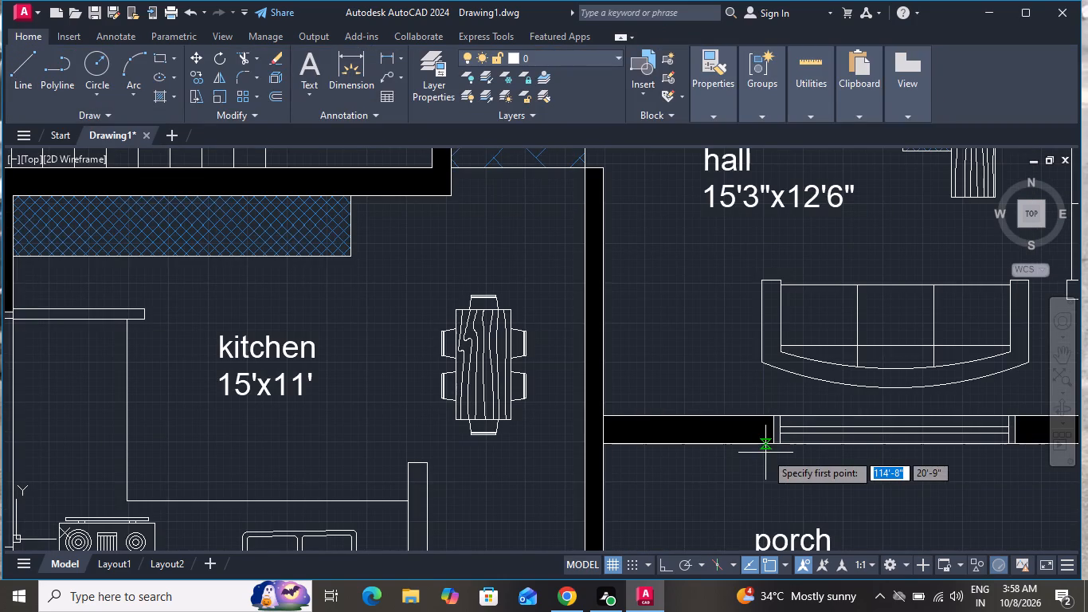
pyautogui.click(710, 417)
pyautogui.click(714, 444)
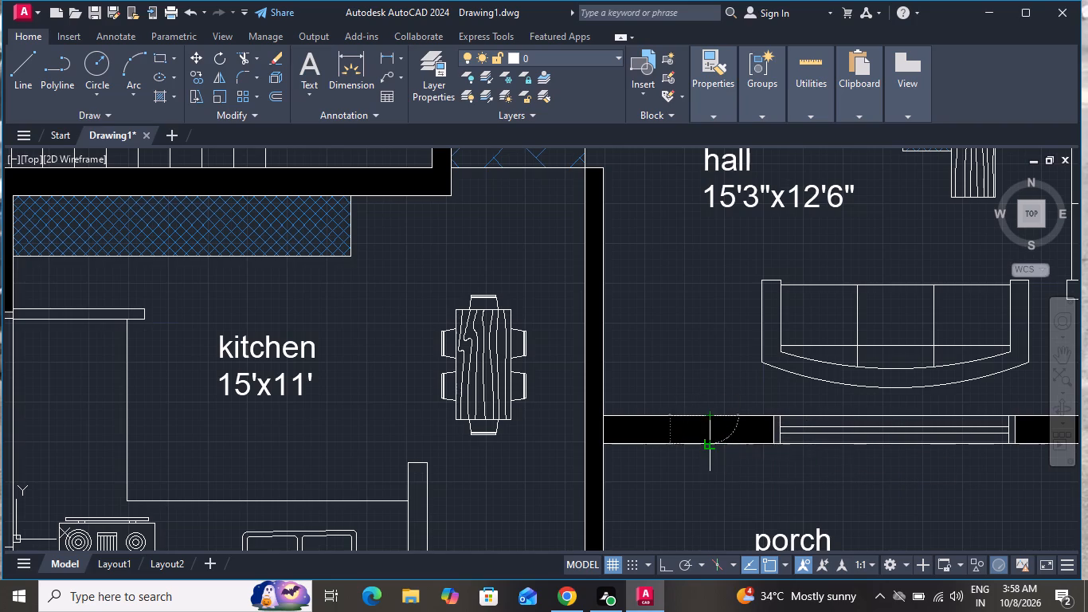
pyautogui.rightClick(714, 444)
pyautogui.click(741, 296)
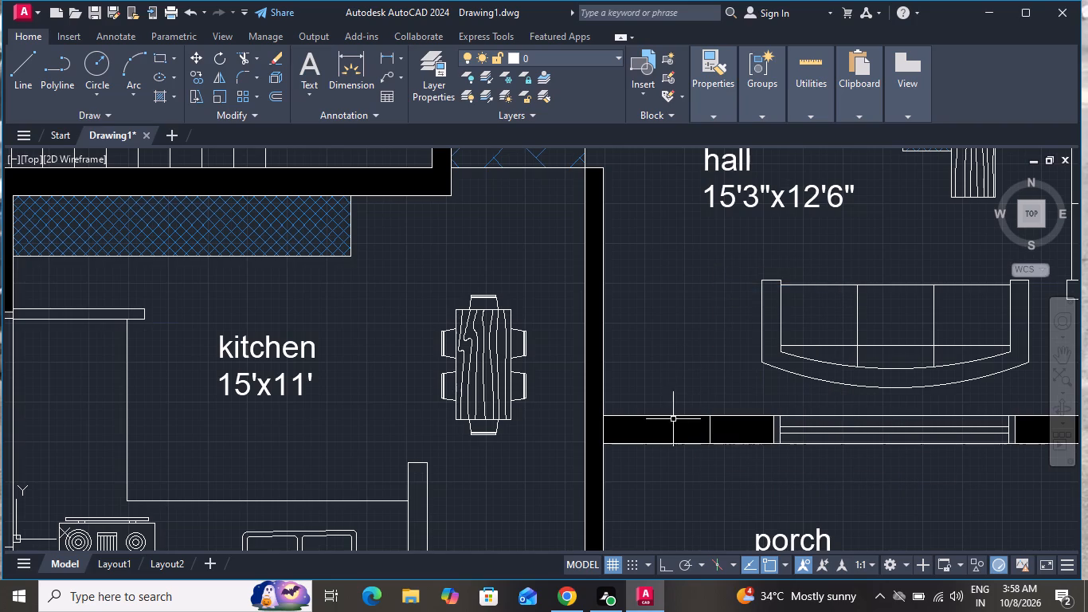
# Delete the solid black hatch that fills the walls.
pyautogui.click(670, 430)
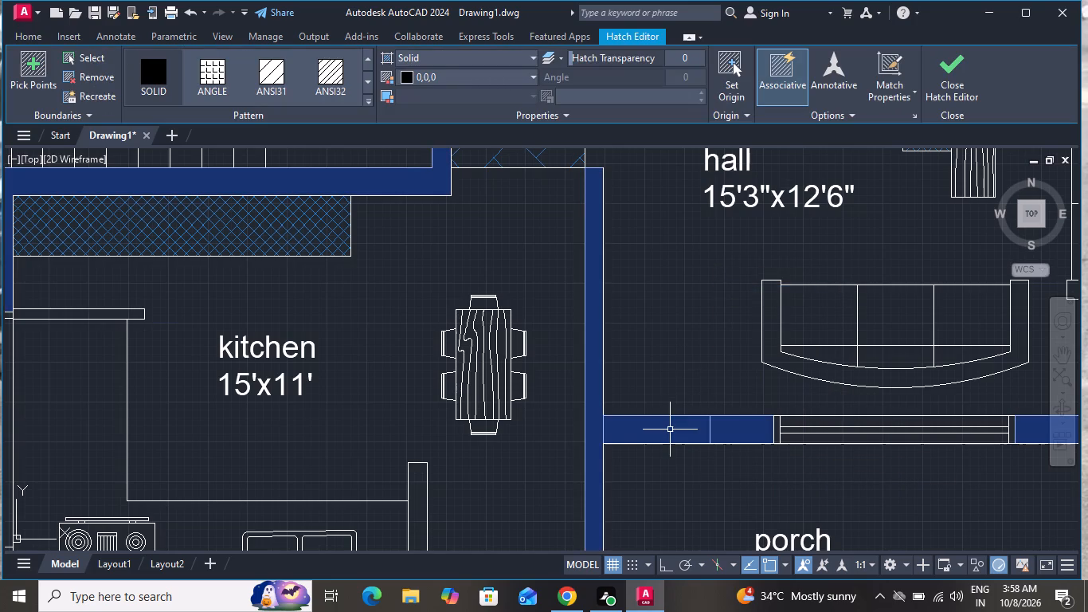
pyautogui.press('Delete')
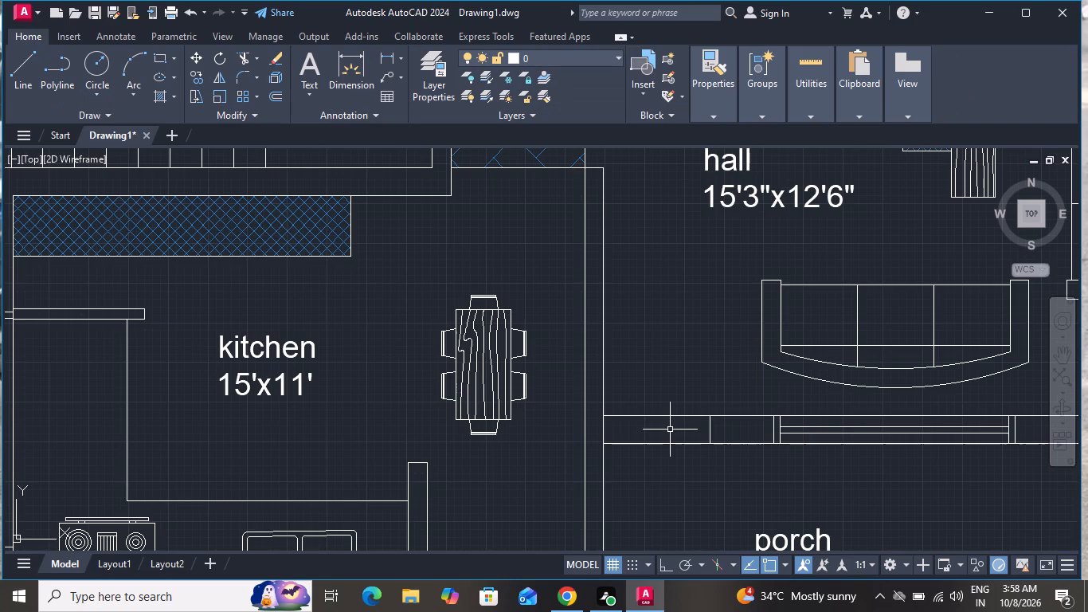
# Trim the hall-side line of the hall–porch wall between the kitchen wall and the new cross line.
pyautogui.write('tr')
pyautogui.press('space')
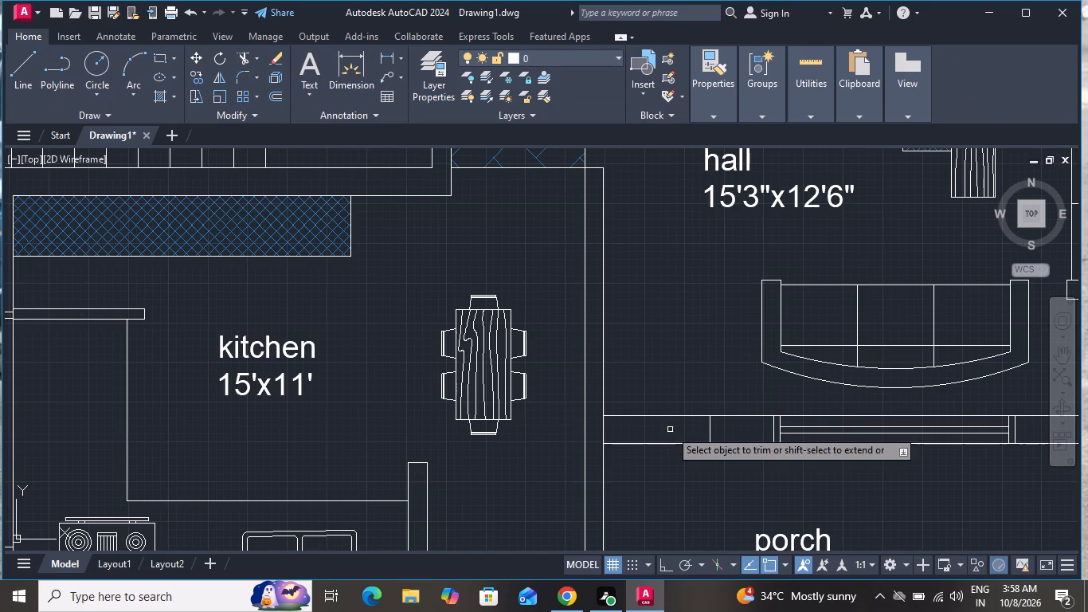
pyautogui.click(661, 399)
pyautogui.click(661, 422)
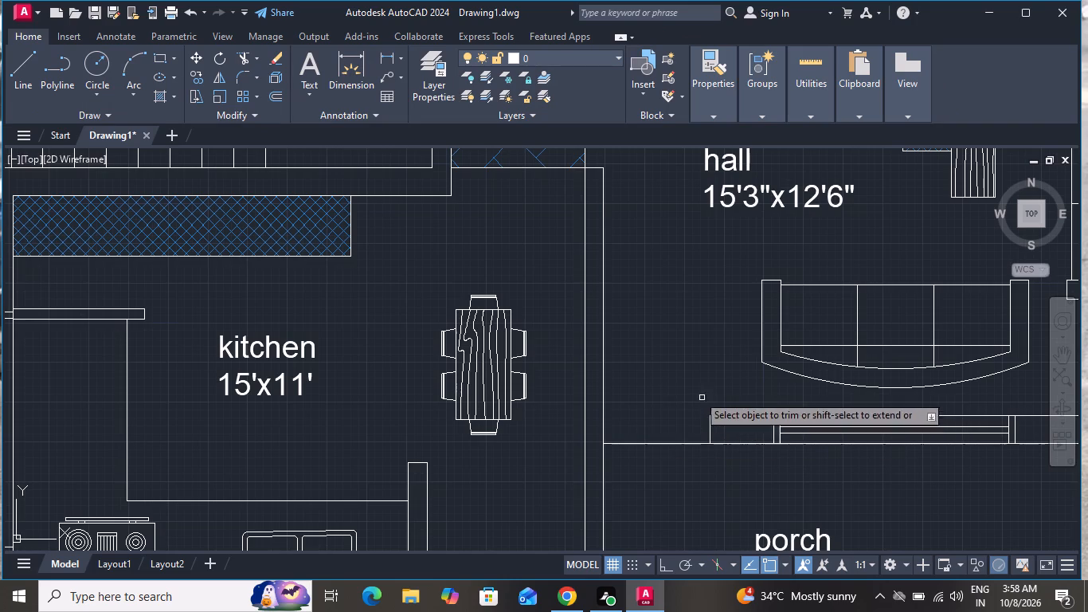
pyautogui.rightClick(683, 377)
pyautogui.click(722, 184)
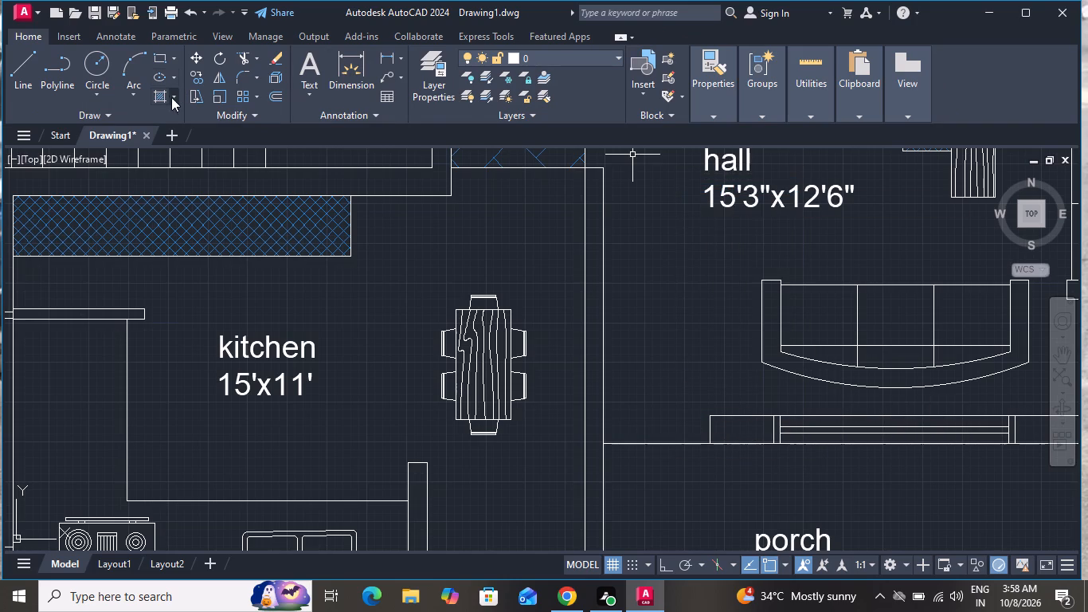
# Fill the walls around the hall, staircase and kitchen with a solid hatch in colour 39,118,187.
pyautogui.click(159, 97)
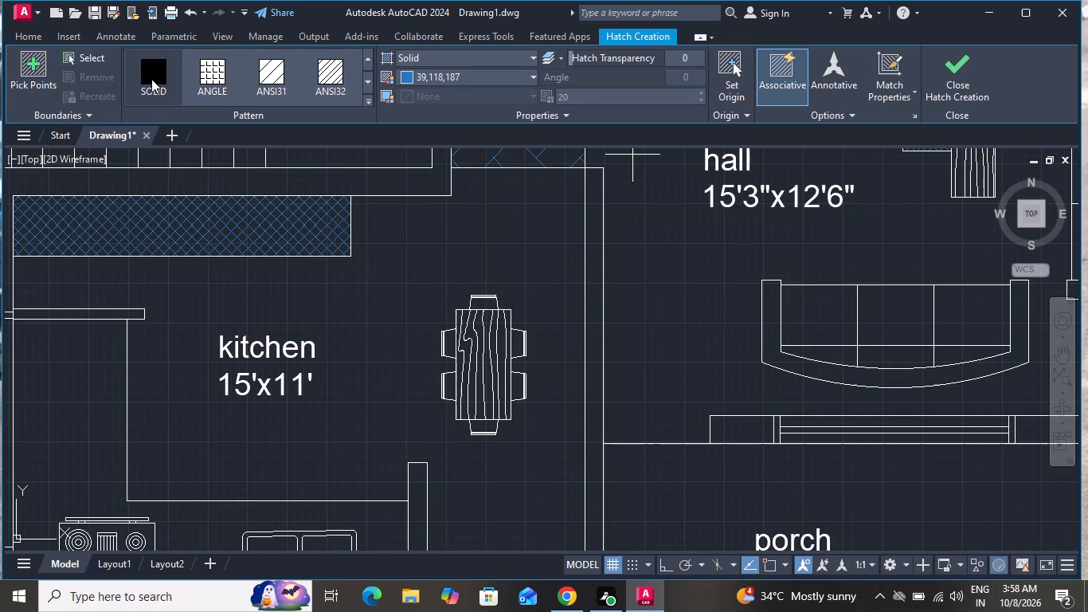
pyautogui.click(151, 79)
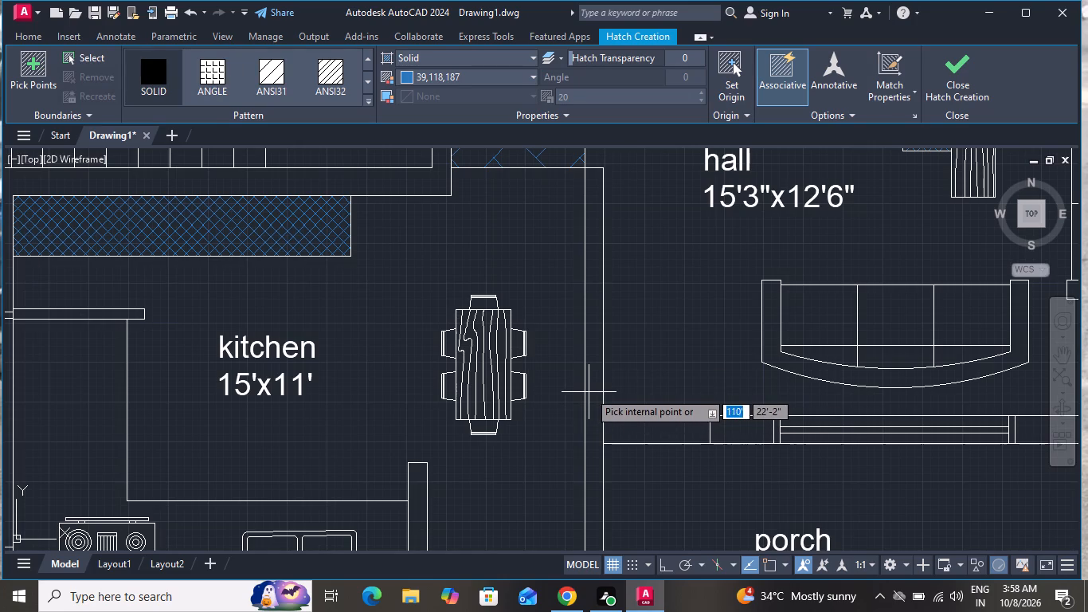
pyautogui.click(592, 387)
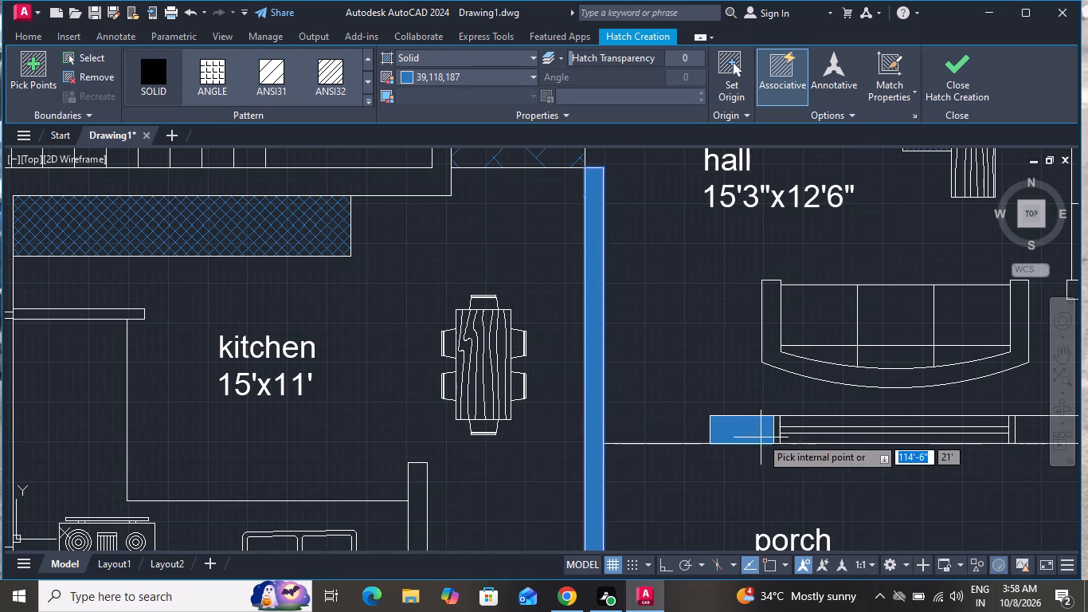
pyautogui.click(760, 436)
pyautogui.scroll(-2, 750, 531)
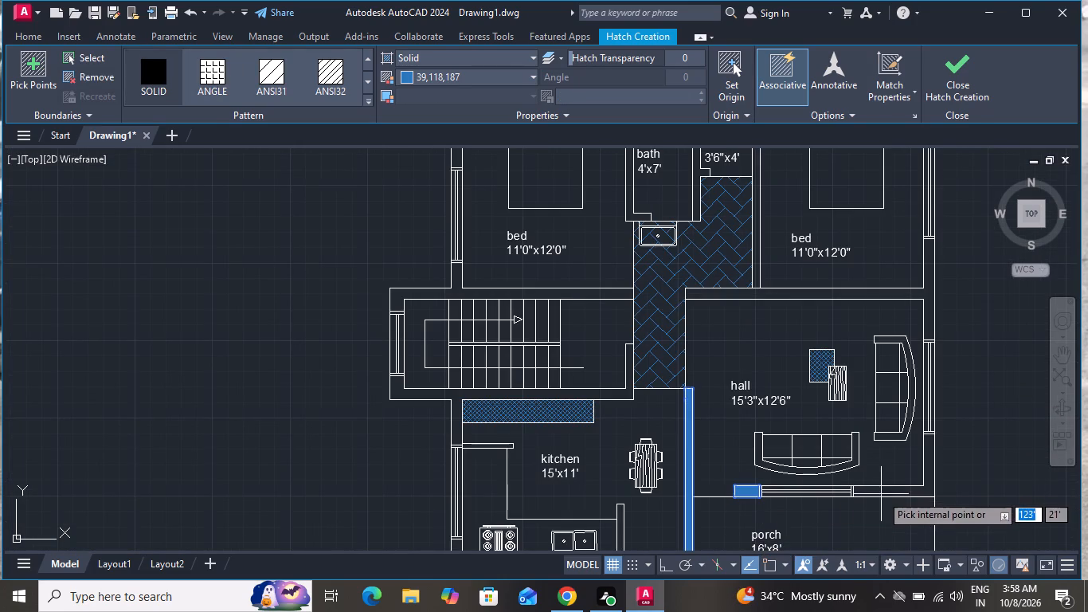
pyautogui.click(881, 494)
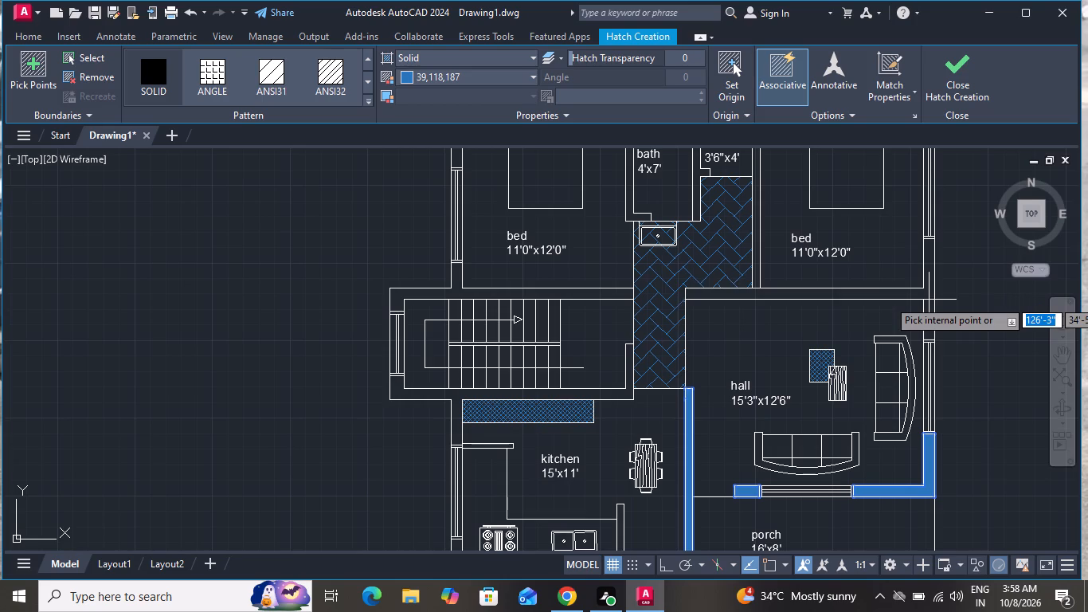
pyautogui.click(929, 300)
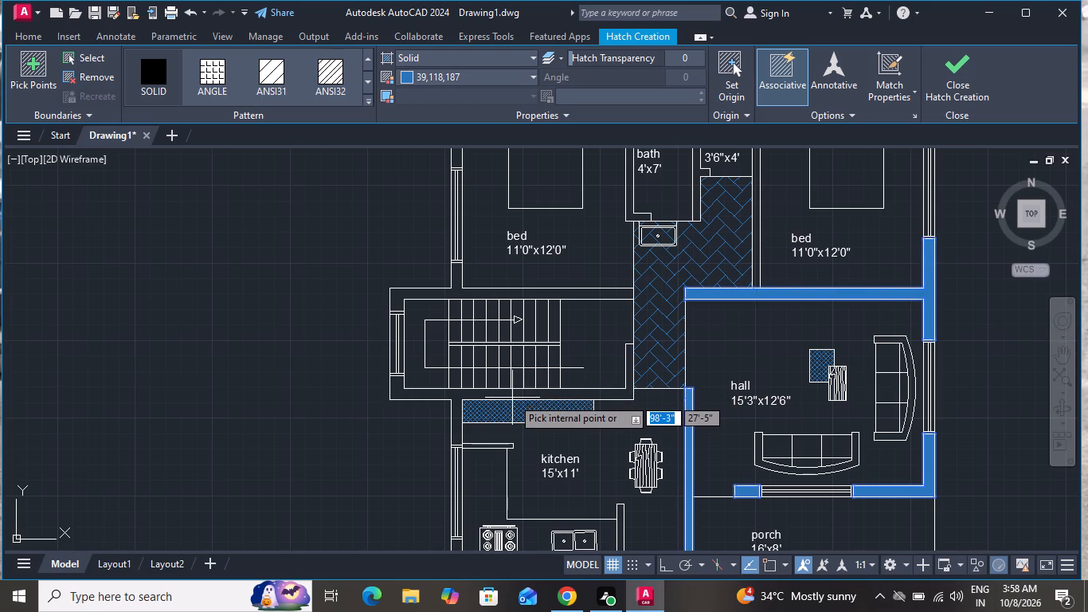
pyautogui.click(512, 398)
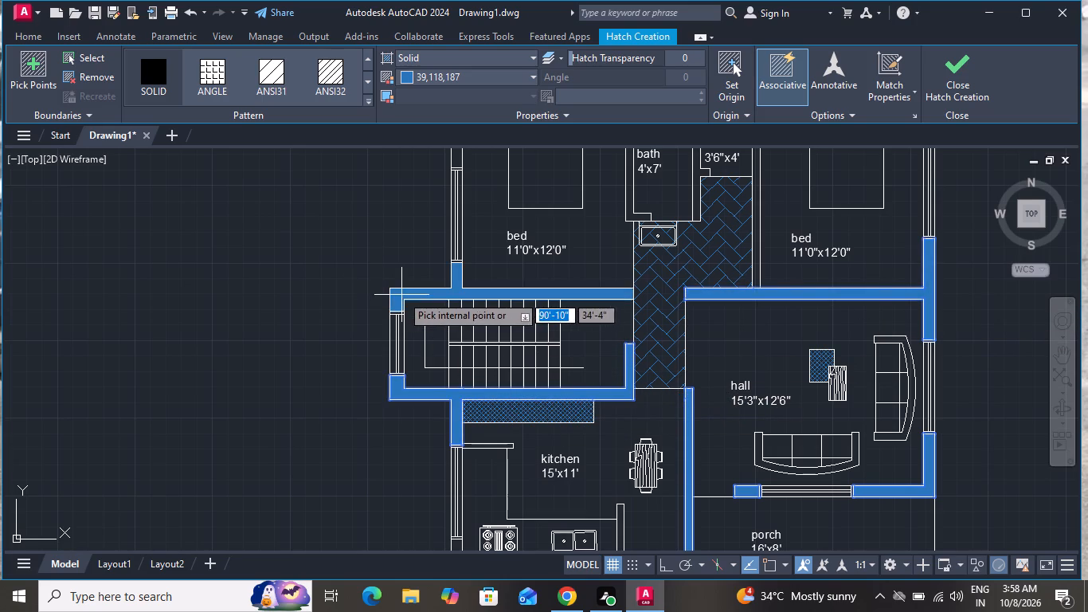
pyautogui.click(401, 295)
pyautogui.scroll(1, 465, 421)
pyautogui.scroll(-3, 465, 421)
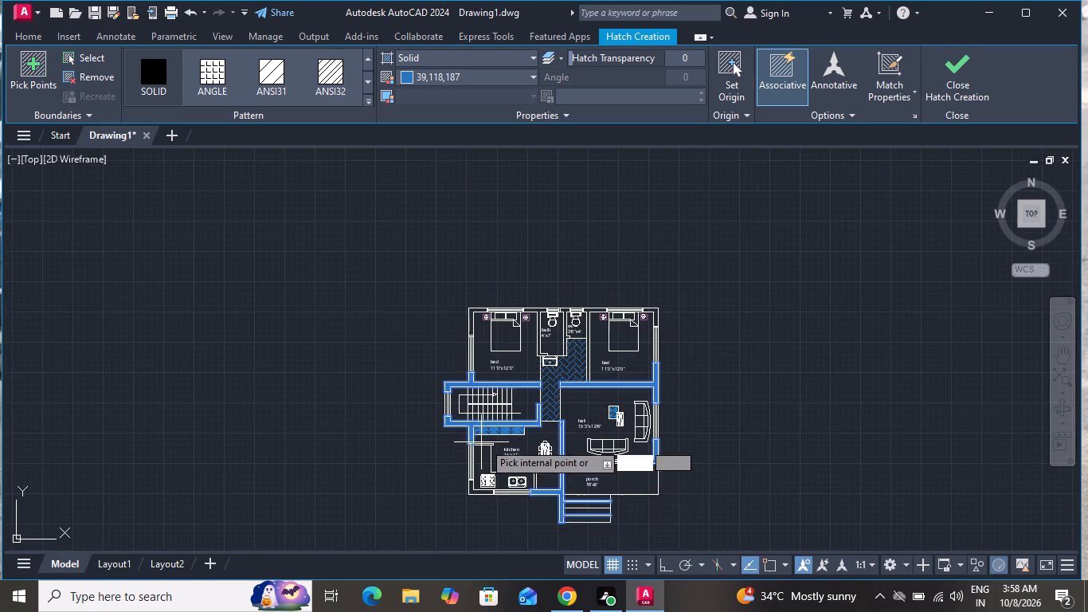
pyautogui.scroll(3, 479, 502)
pyautogui.click(462, 465)
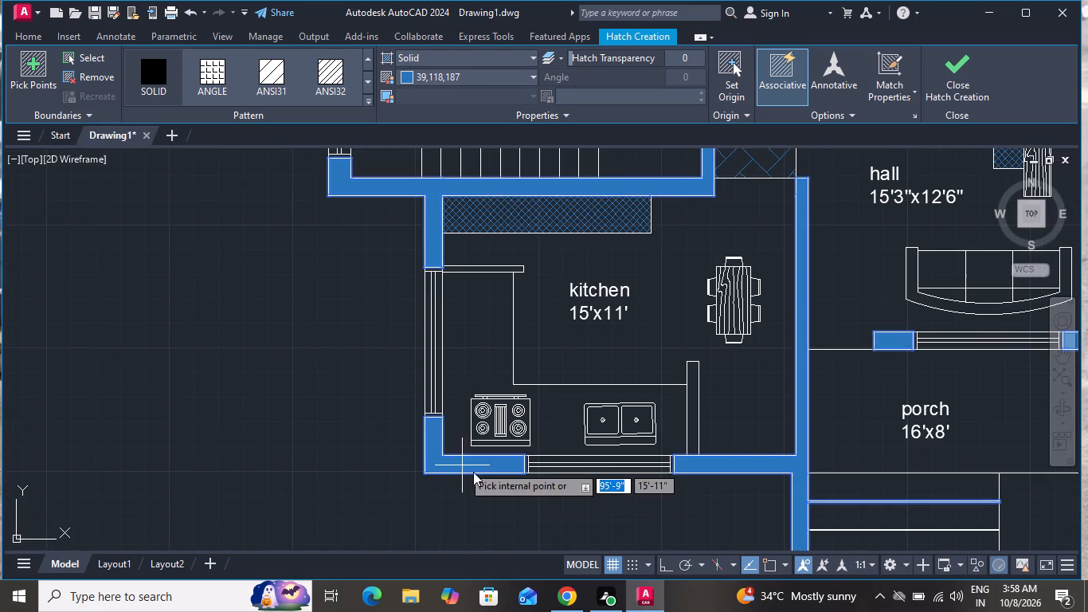
# Extend the solid hatch to the remaining walls around both bedrooms, the bath and the wc, and finish the hatch.
pyautogui.scroll(-1, 561, 529)
pyautogui.scroll(-2, 702, 247)
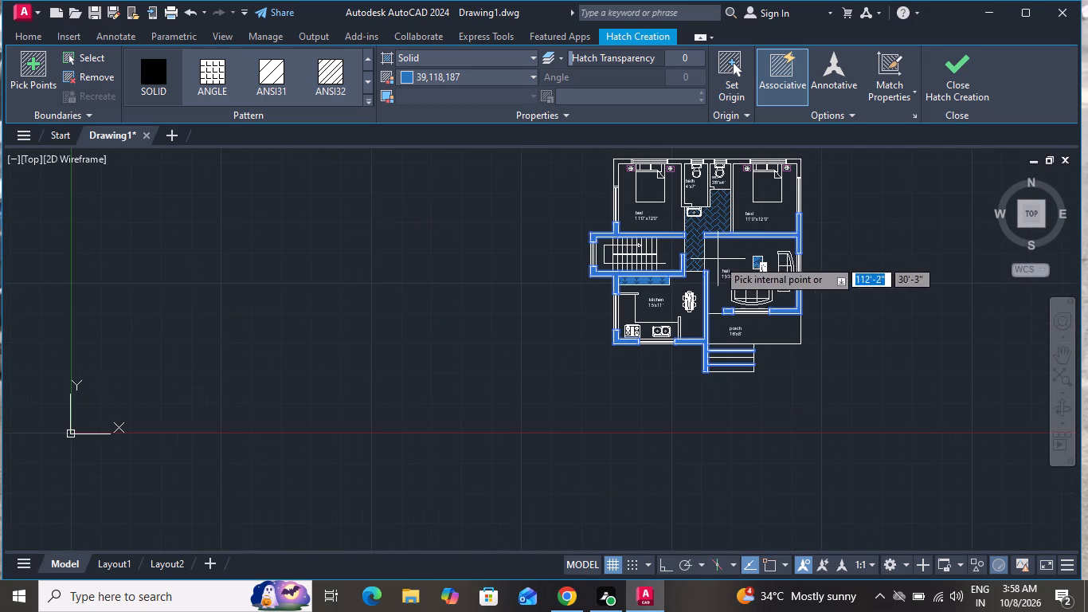
pyautogui.scroll(3, 804, 163)
pyautogui.scroll(-1, 765, 156)
pyautogui.scroll(1, 765, 156)
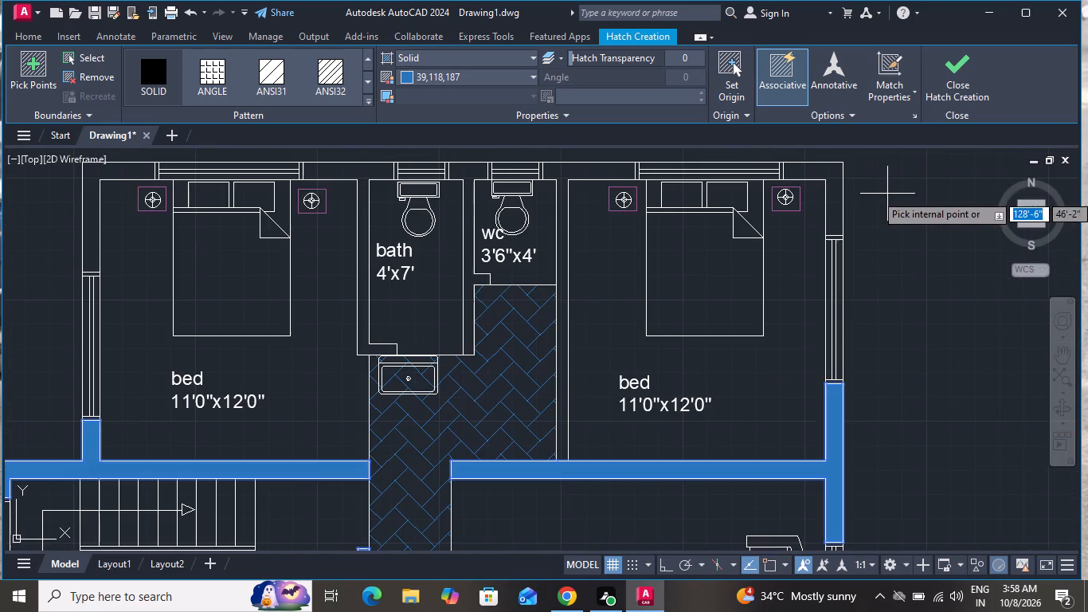
pyautogui.click(840, 182)
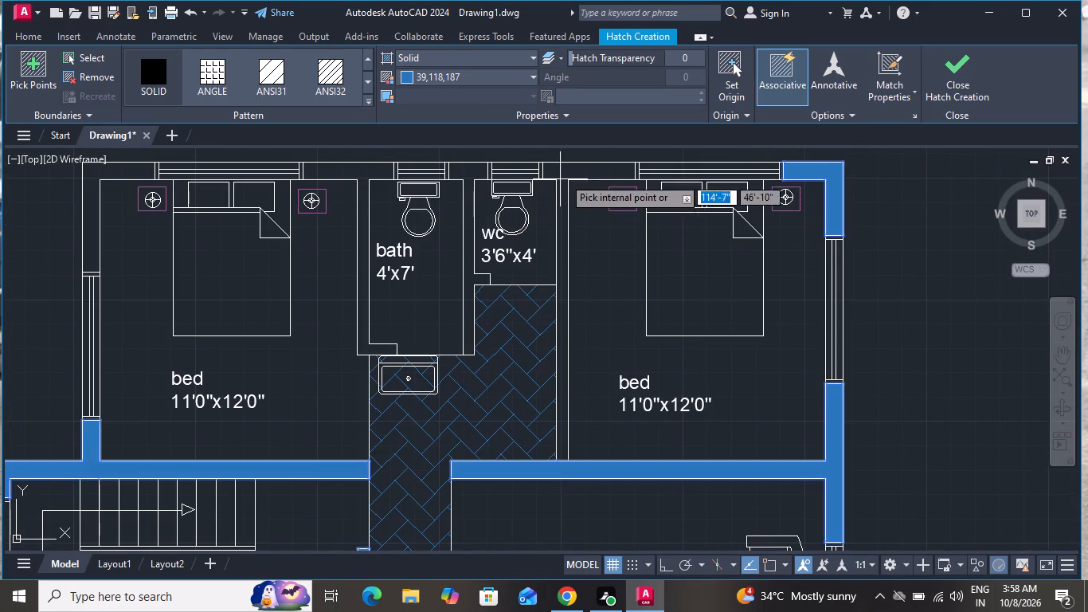
pyautogui.click(570, 175)
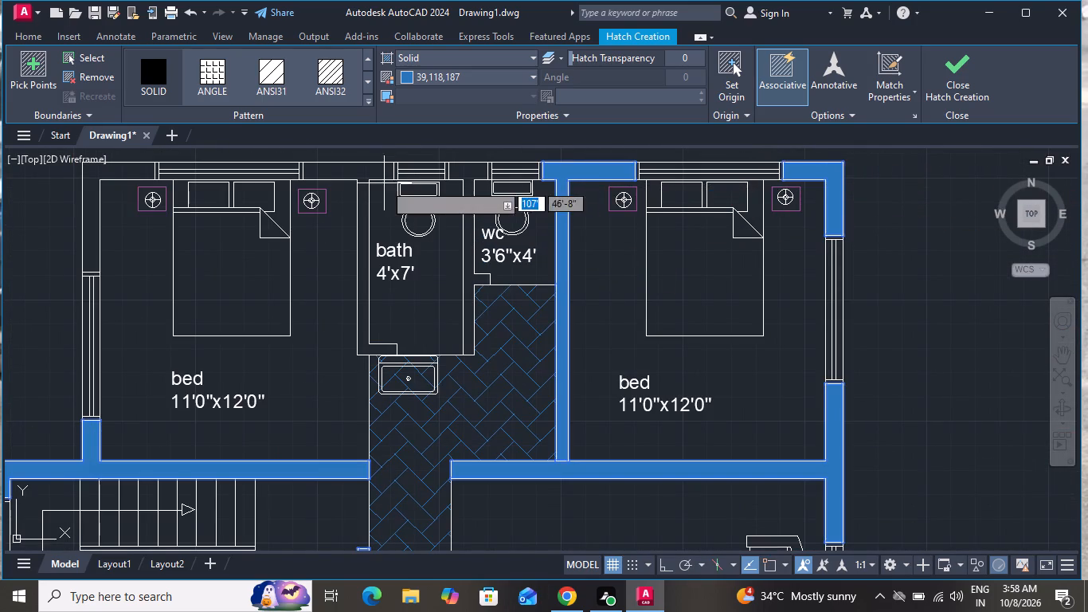
pyautogui.click(370, 175)
pyautogui.click(466, 170)
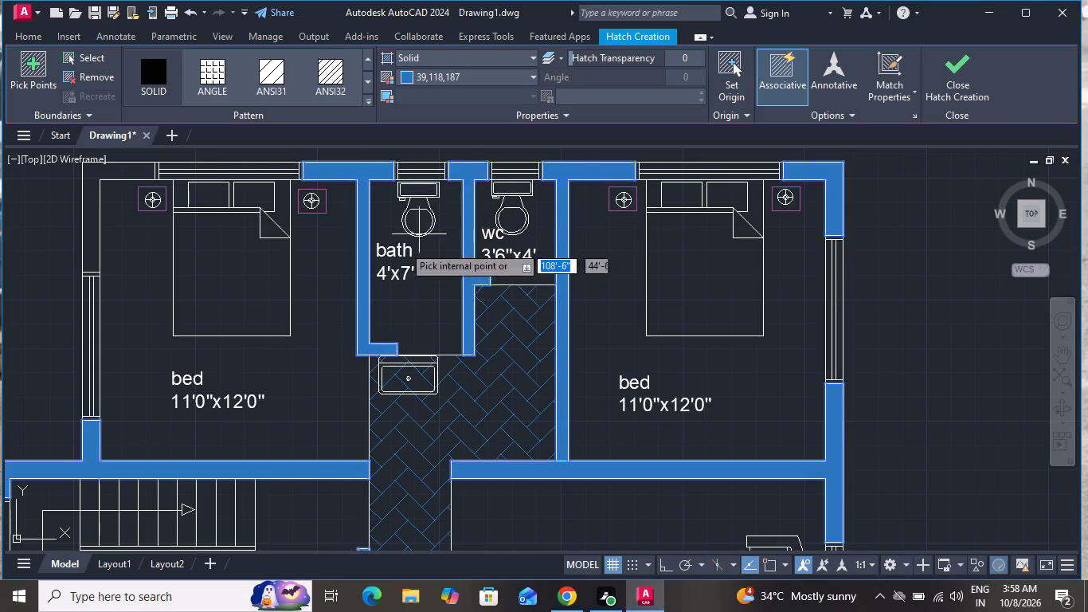
pyautogui.click(92, 208)
pyautogui.scroll(-1, 274, 349)
pyautogui.scroll(1, 275, 350)
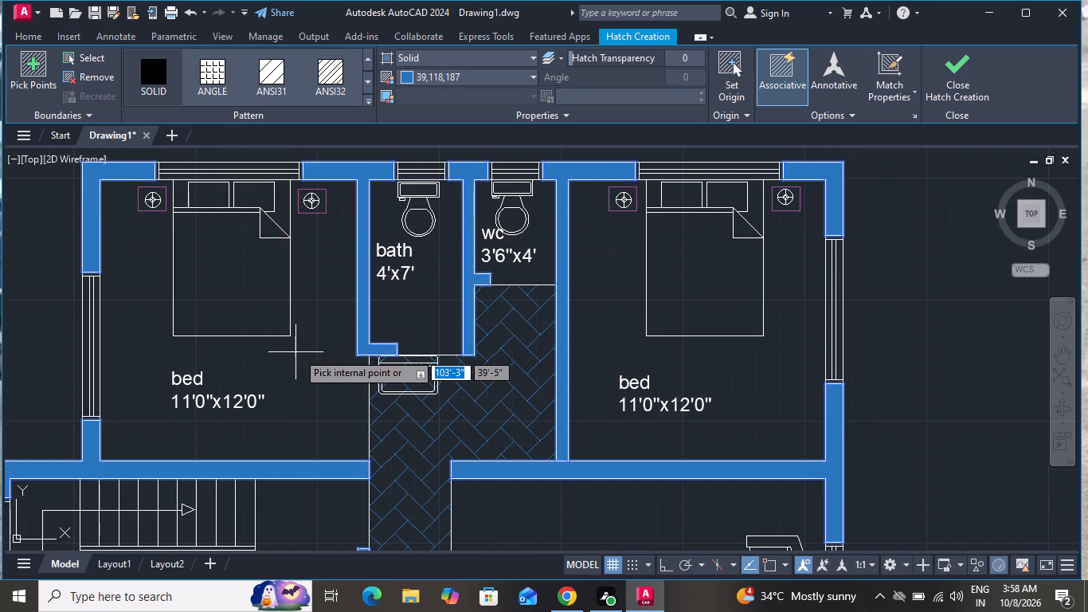
pyautogui.scroll(-2, 313, 355)
pyautogui.scroll(-3, 539, 422)
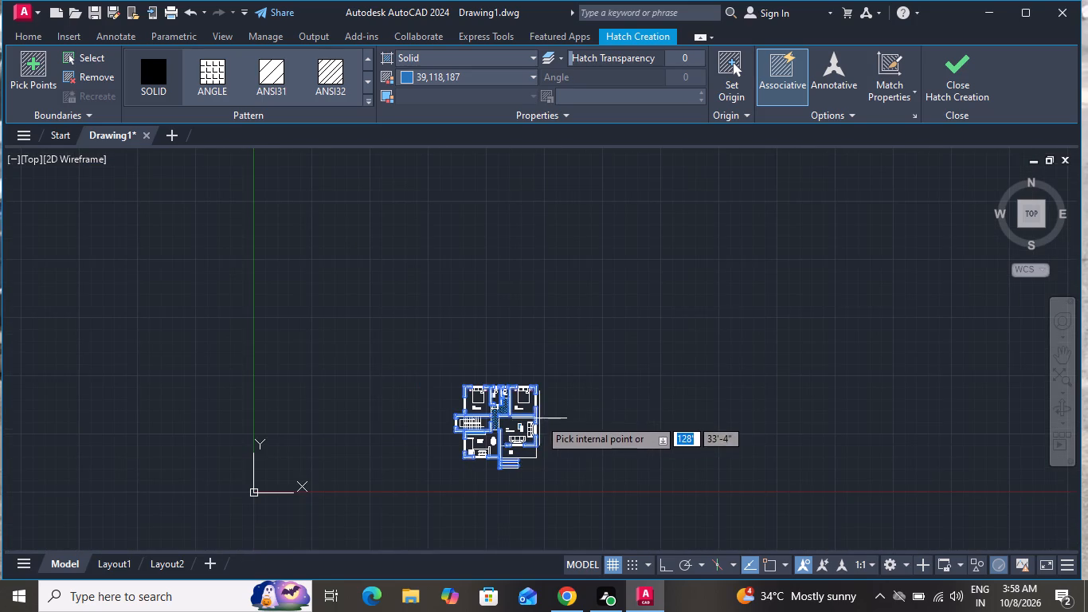
pyautogui.scroll(3, 493, 453)
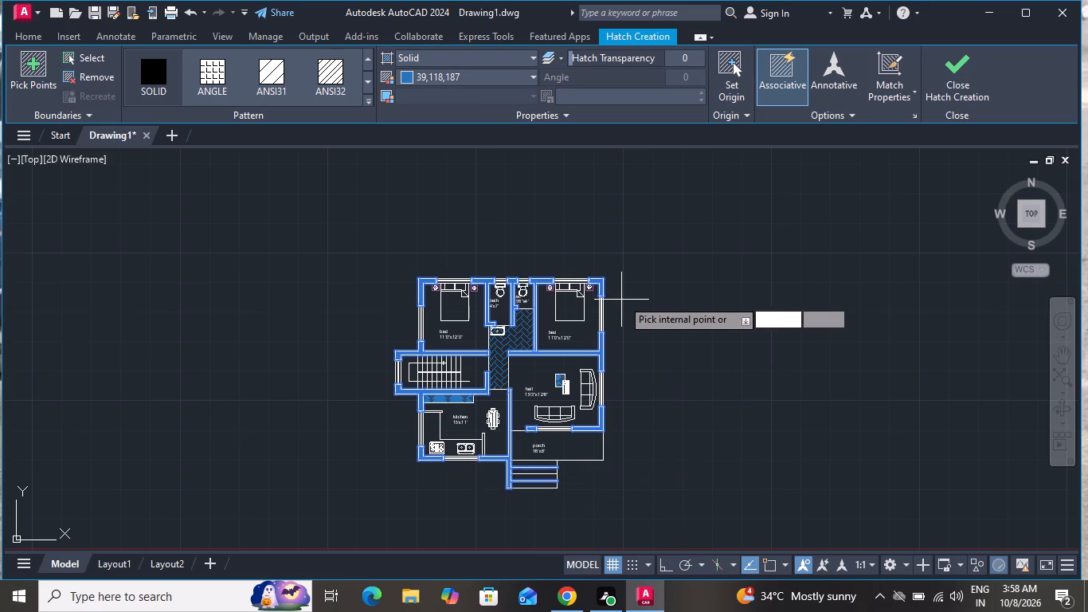
pyautogui.press('Escape')
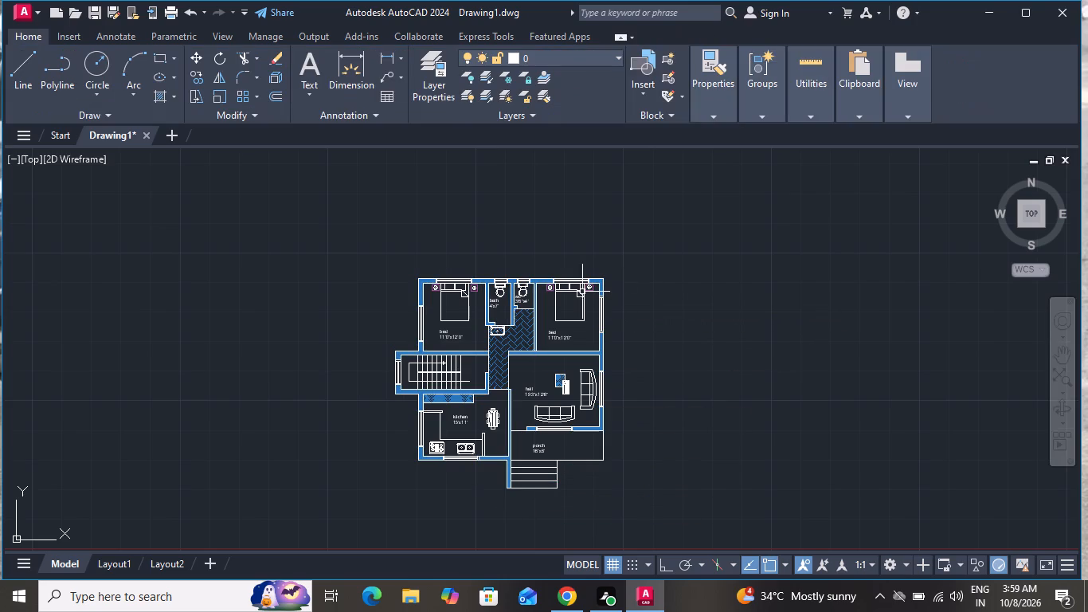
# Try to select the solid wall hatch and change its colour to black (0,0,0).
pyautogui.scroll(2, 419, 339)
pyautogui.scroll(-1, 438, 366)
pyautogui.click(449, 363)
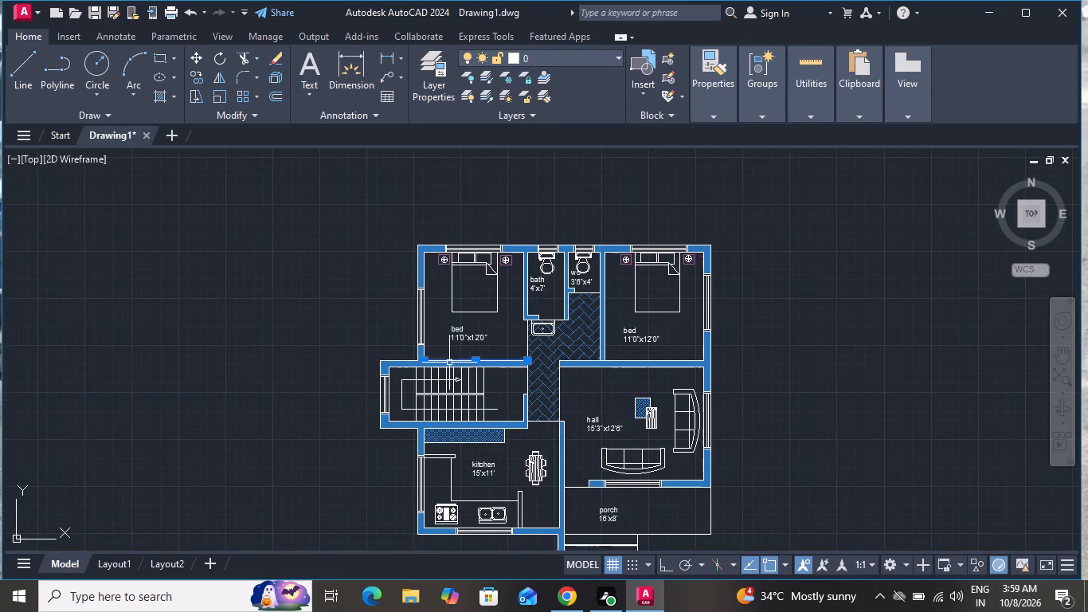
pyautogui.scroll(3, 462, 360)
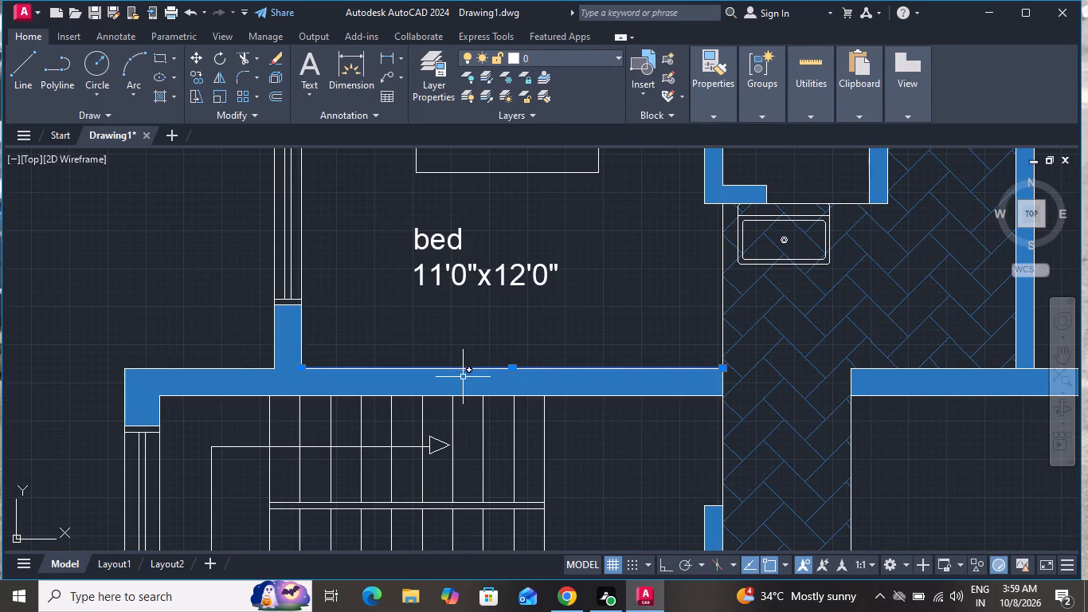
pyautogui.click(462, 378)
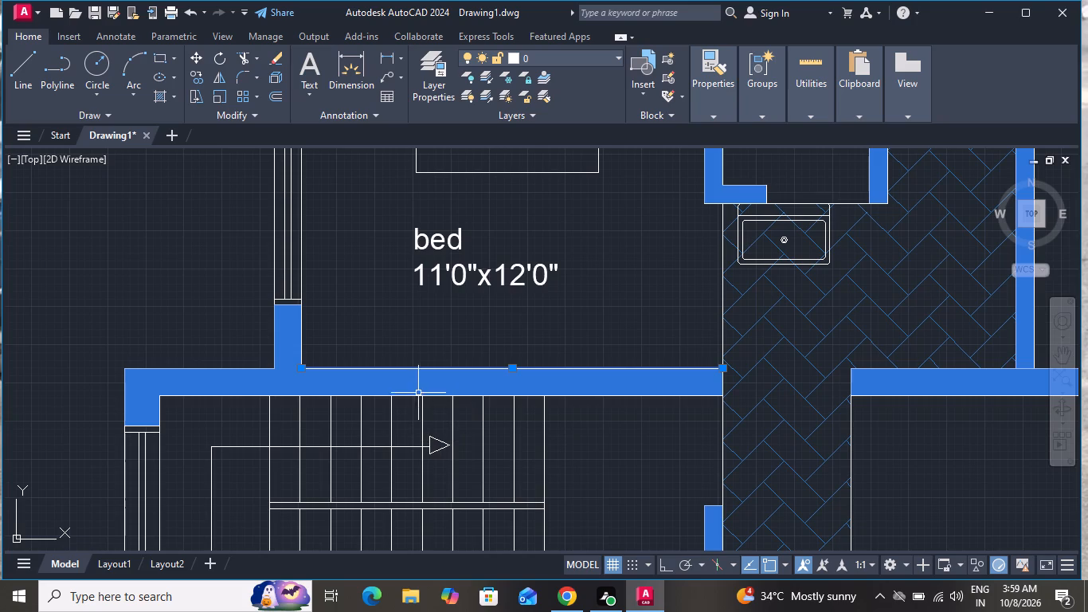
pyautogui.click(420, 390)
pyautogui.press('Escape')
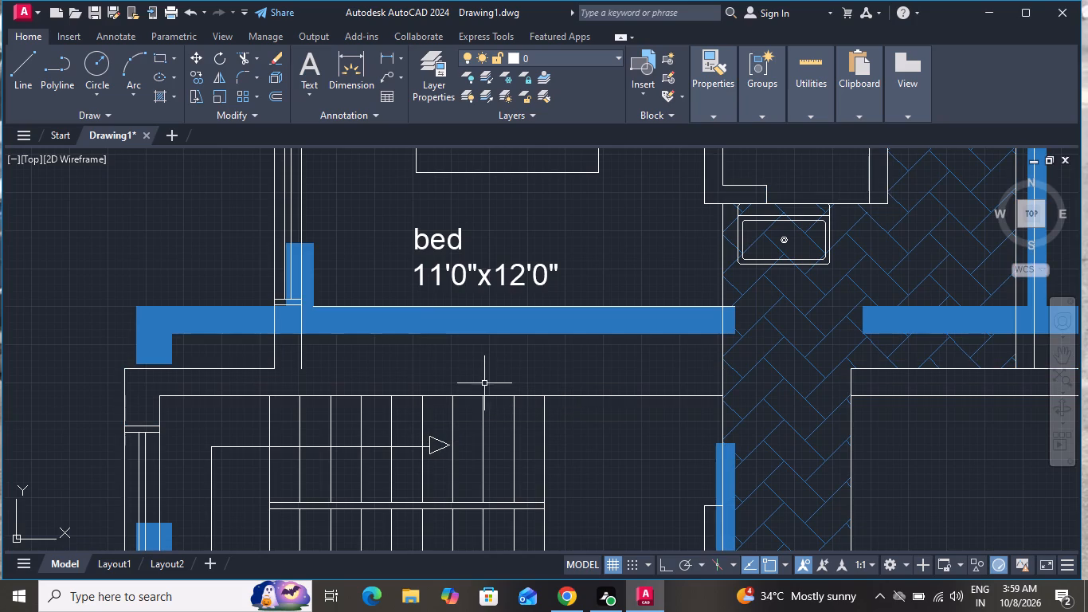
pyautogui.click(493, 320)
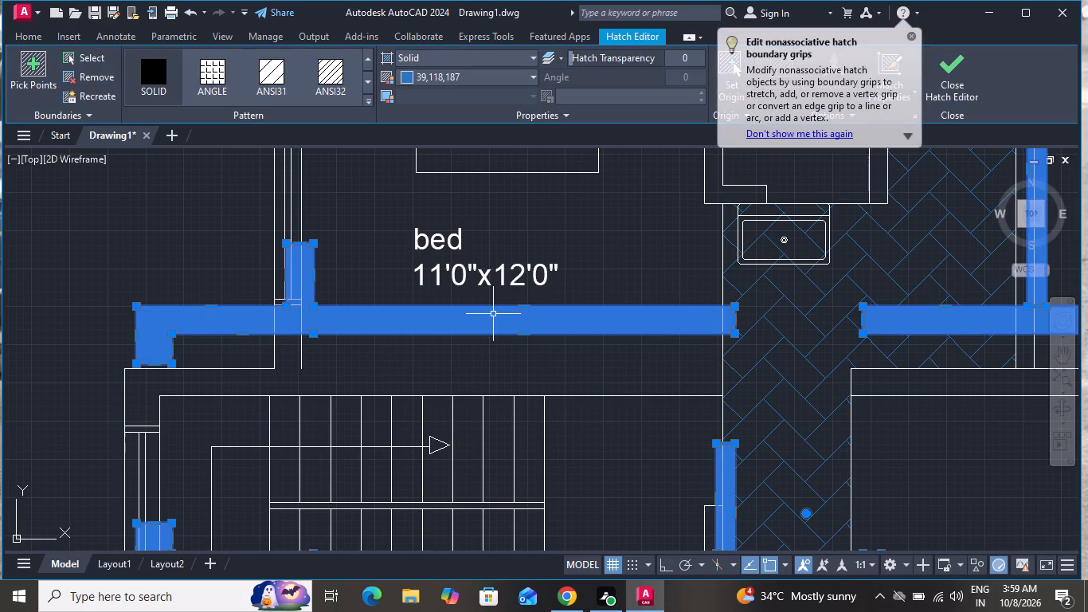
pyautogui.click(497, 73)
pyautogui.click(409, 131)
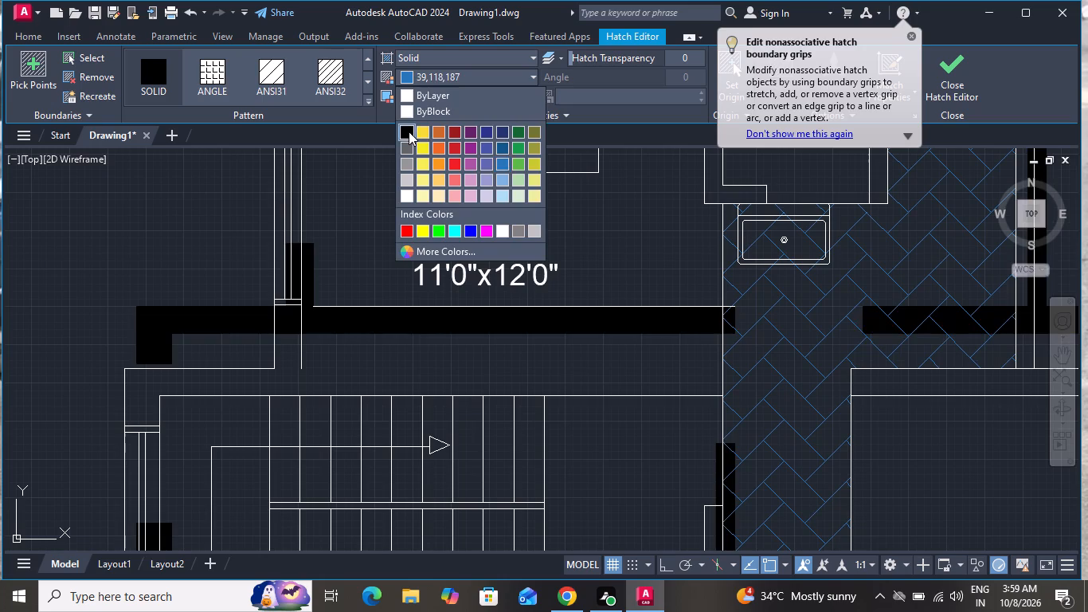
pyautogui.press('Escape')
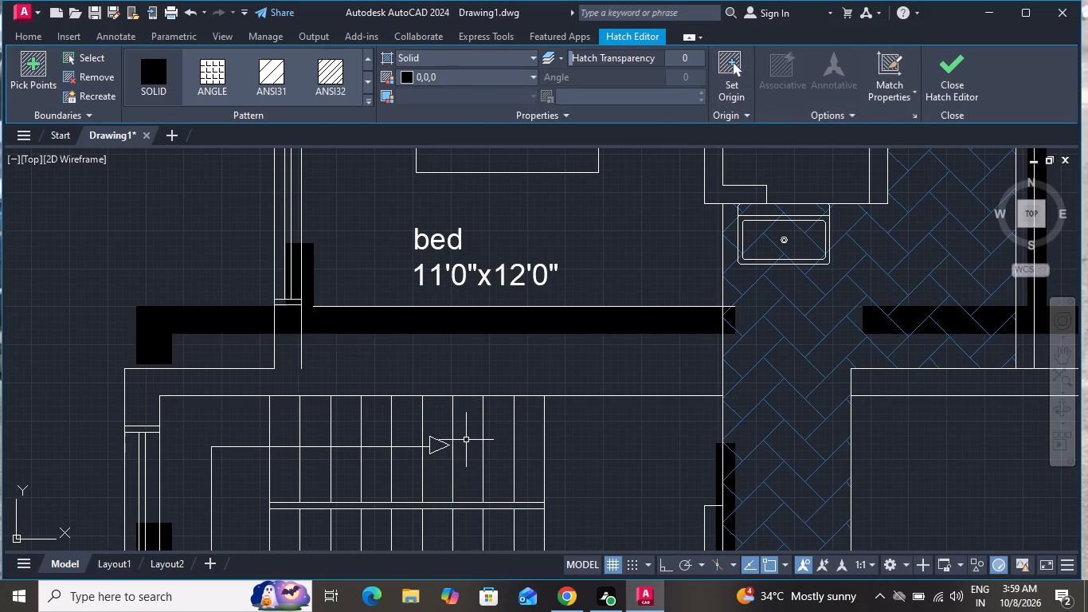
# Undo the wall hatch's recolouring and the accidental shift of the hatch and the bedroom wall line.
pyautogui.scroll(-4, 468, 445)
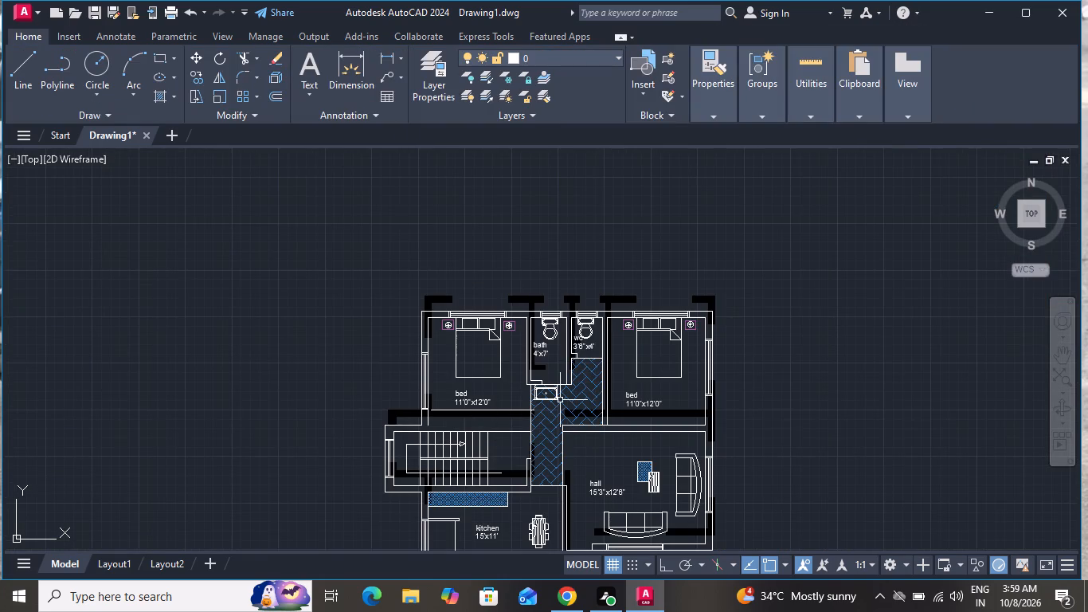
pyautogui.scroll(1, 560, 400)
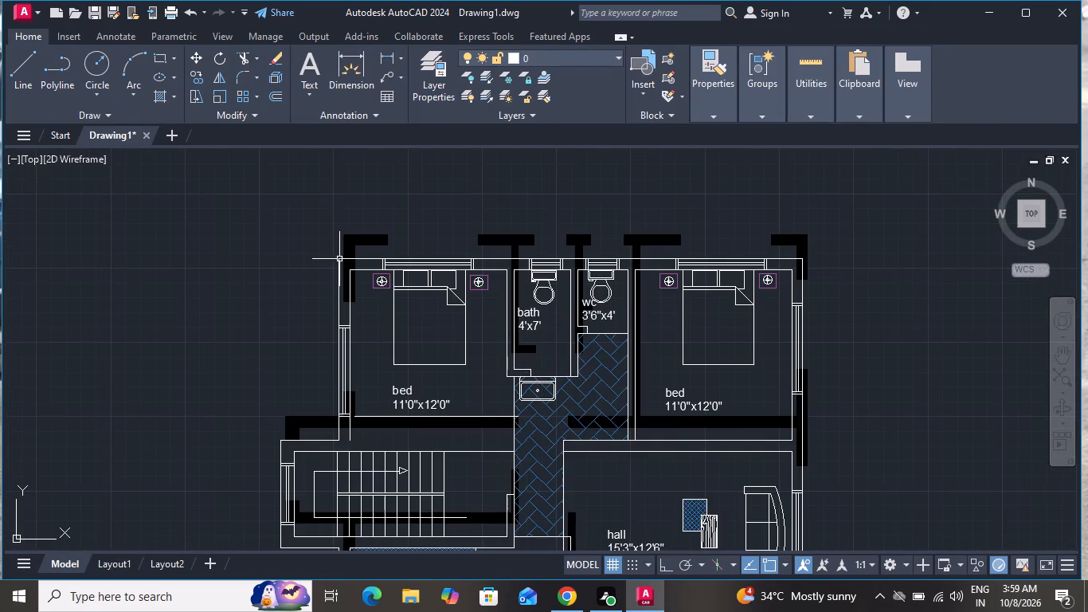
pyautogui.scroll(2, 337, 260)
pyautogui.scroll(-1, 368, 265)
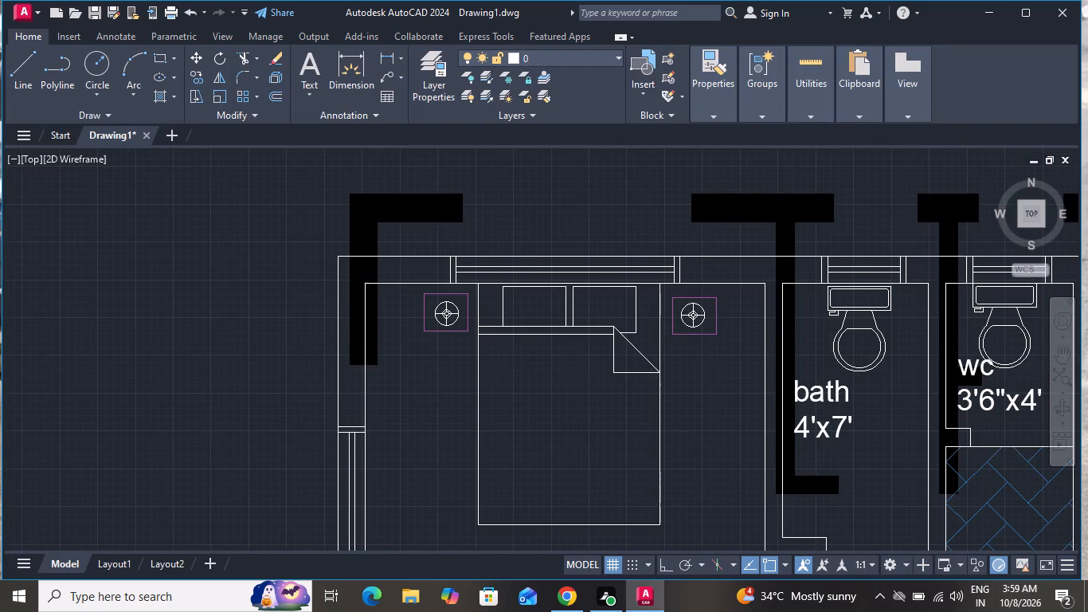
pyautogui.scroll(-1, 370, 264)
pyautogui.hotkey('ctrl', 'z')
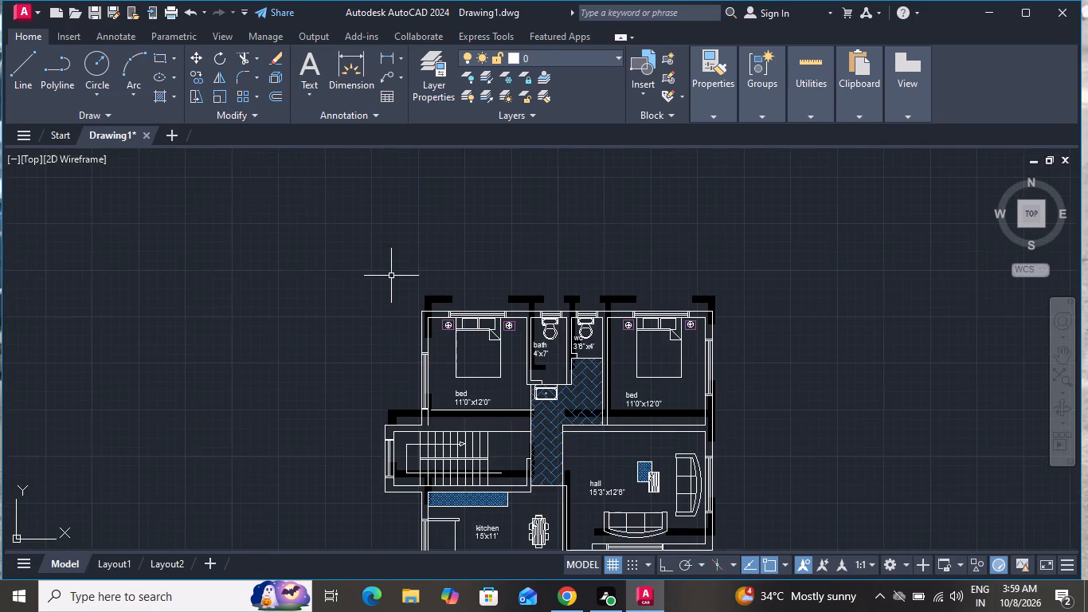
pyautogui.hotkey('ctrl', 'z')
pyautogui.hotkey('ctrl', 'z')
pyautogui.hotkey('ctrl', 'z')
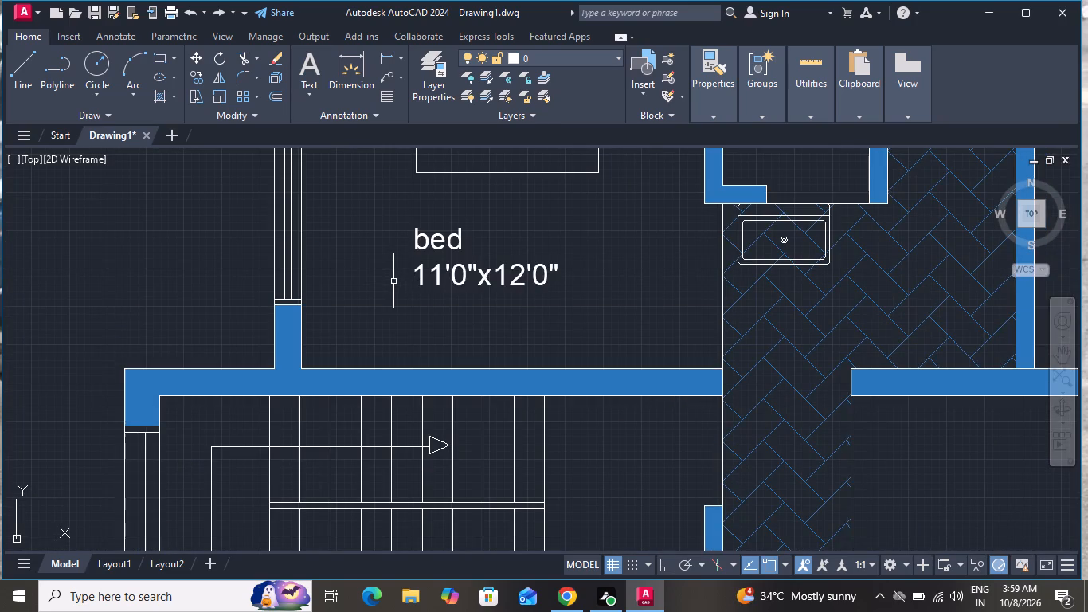
# Change the colour of the solid wall hatch to black (0,0,0) and deselect it.
pyautogui.scroll(-3, 424, 312)
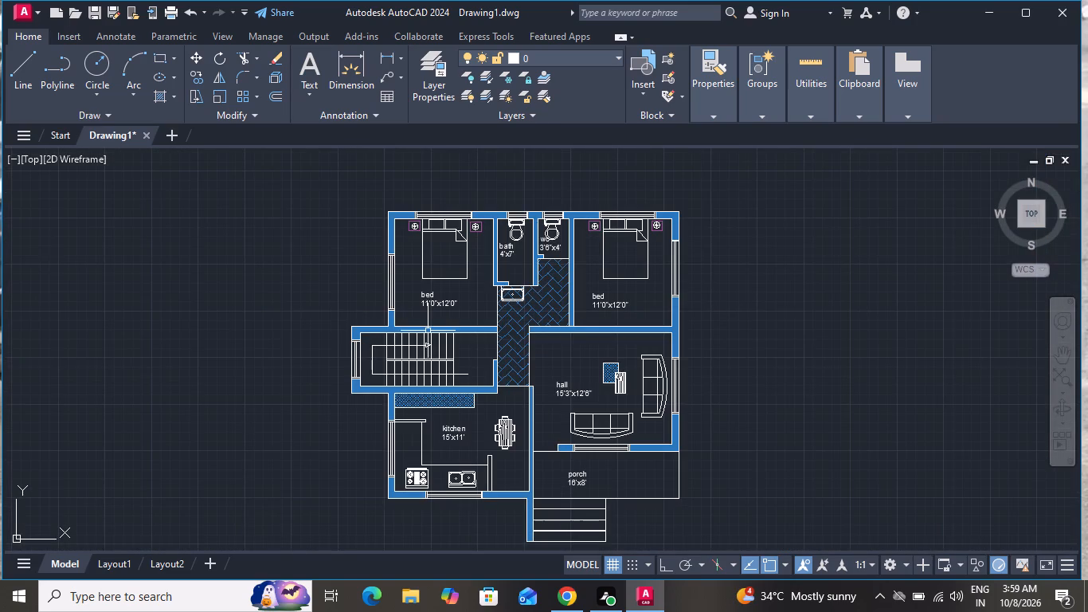
pyautogui.scroll(2, 428, 331)
pyautogui.scroll(-1, 428, 331)
pyautogui.click(431, 328)
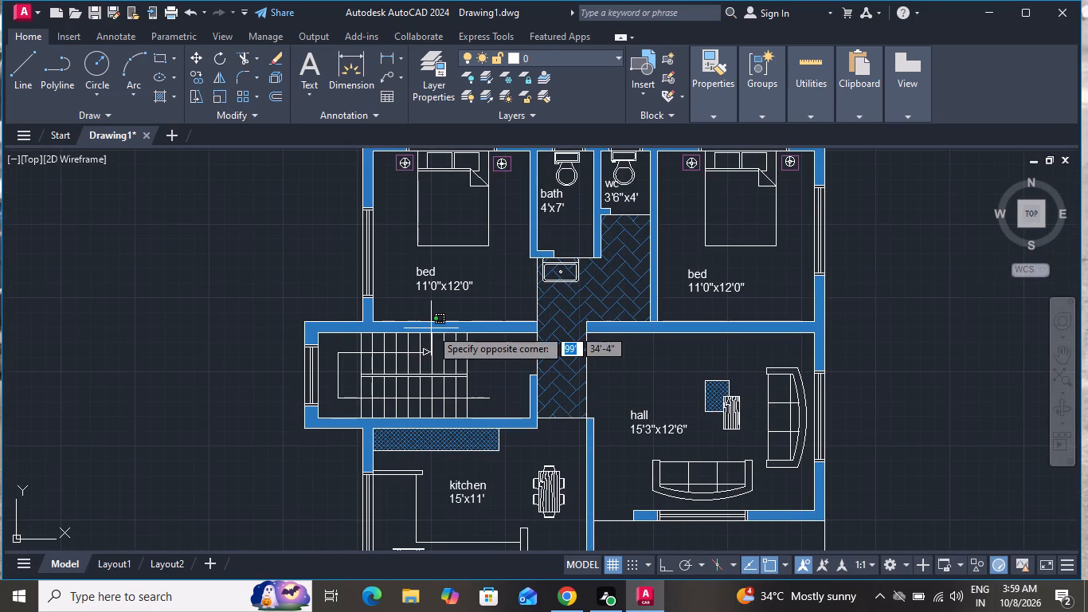
pyautogui.click(450, 76)
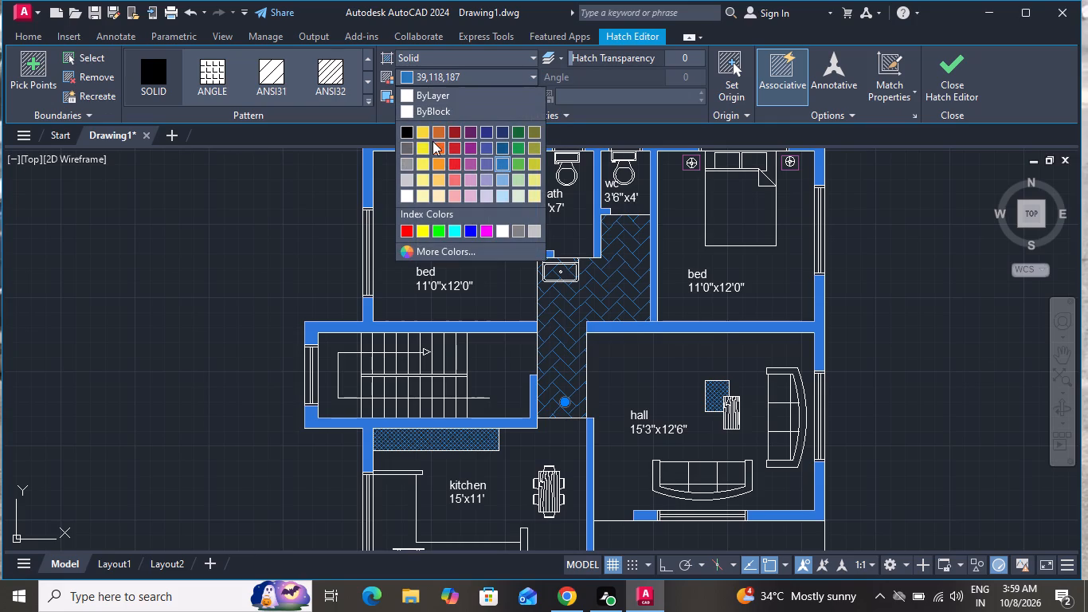
pyautogui.click(409, 130)
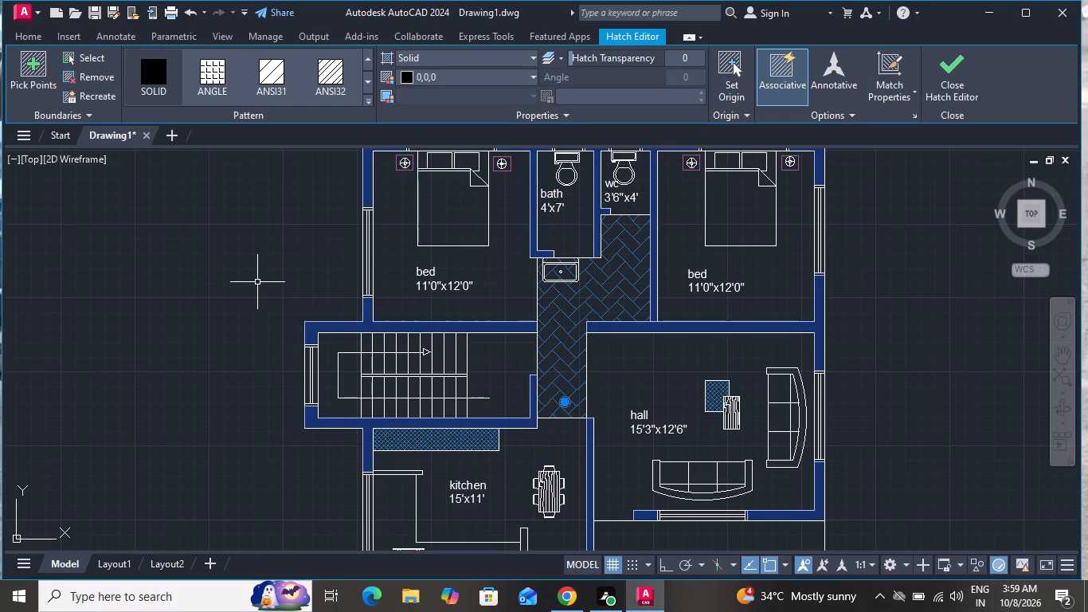
pyautogui.press('Escape')
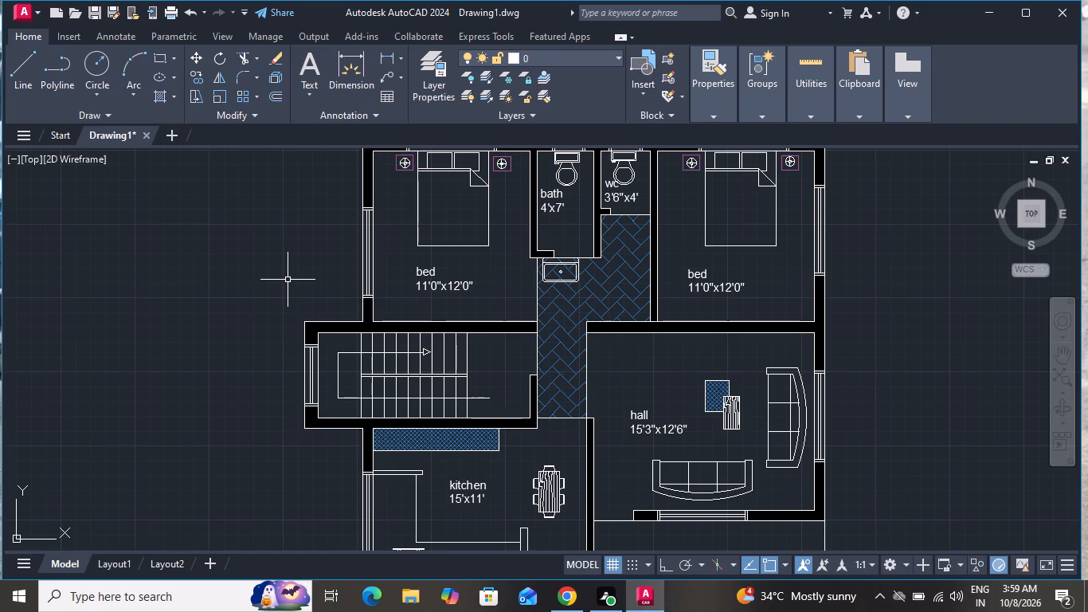
# Add a linear dimension for the overall width along the outer wall above the bedrooms, bath and wc.
pyautogui.scroll(1, 298, 305)
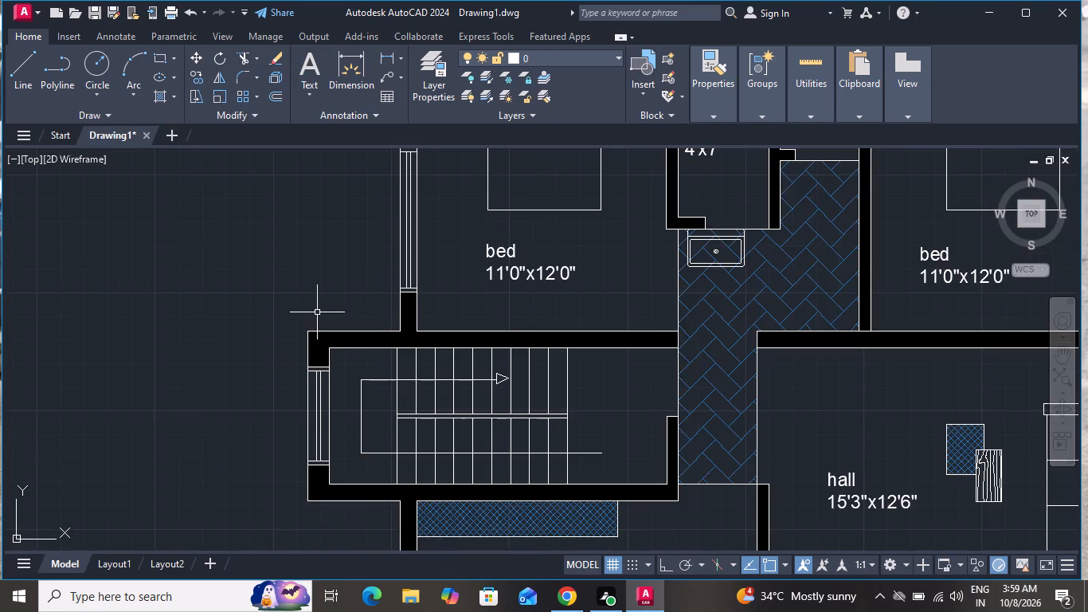
pyautogui.scroll(-2, 377, 339)
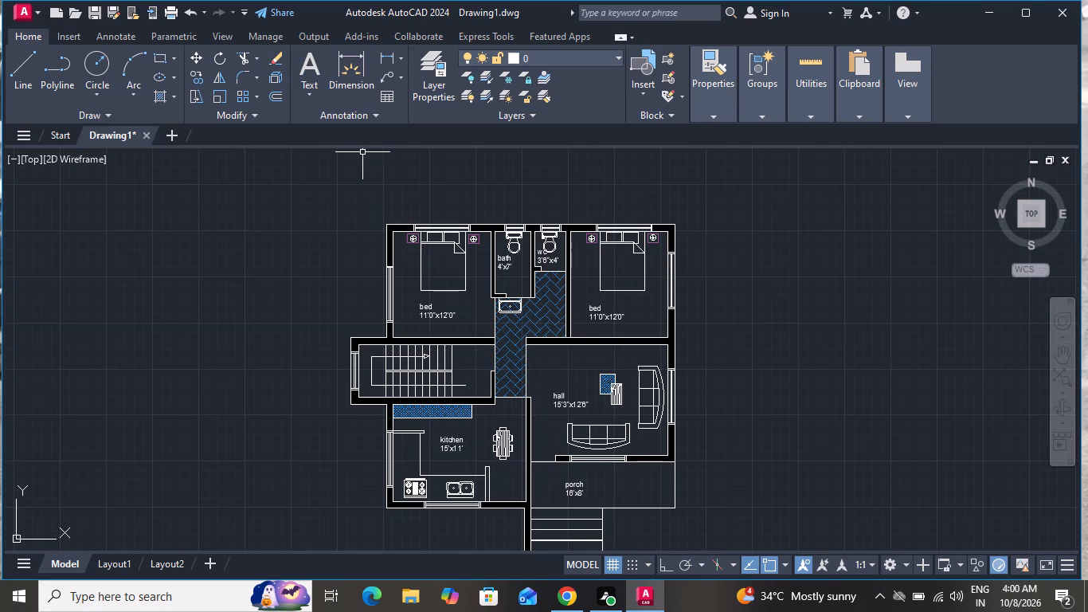
pyautogui.click(389, 56)
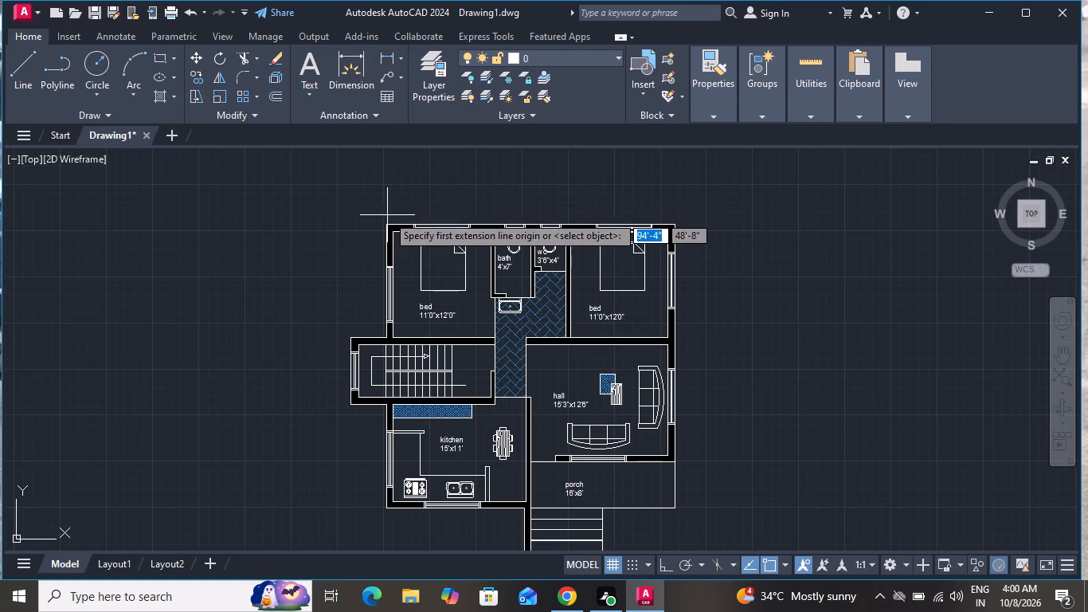
pyautogui.scroll(2, 375, 222)
pyautogui.scroll(-1, 393, 222)
pyautogui.scroll(2, 393, 222)
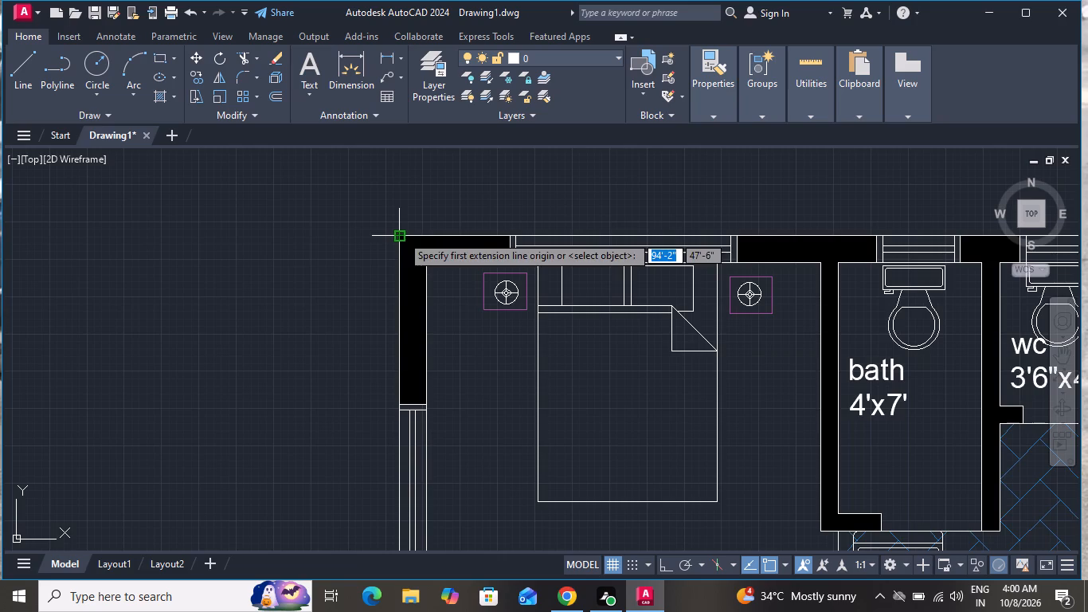
pyautogui.click(401, 235)
pyautogui.scroll(-2, 404, 215)
pyautogui.scroll(1, 404, 215)
pyautogui.scroll(-3, 404, 215)
pyautogui.scroll(1, 401, 221)
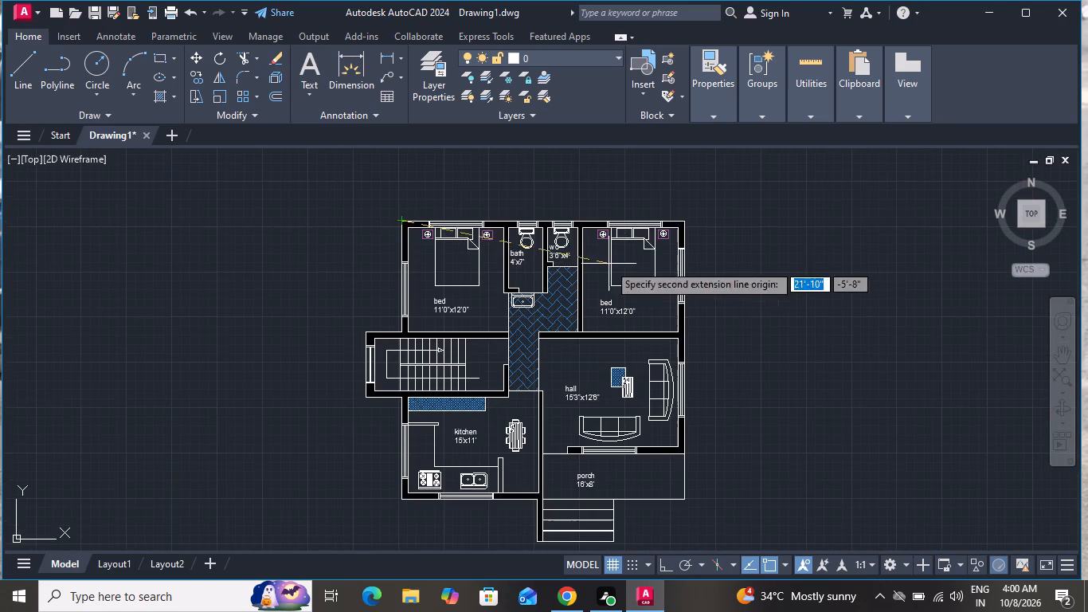
pyautogui.scroll(3, 692, 221)
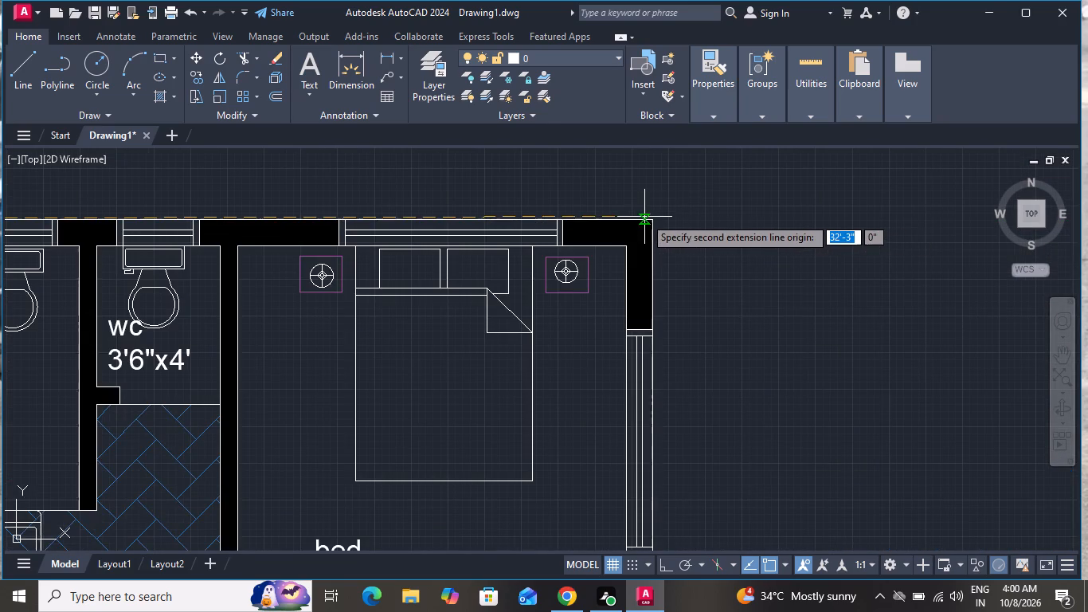
pyautogui.click(651, 220)
pyautogui.scroll(-1, 681, 233)
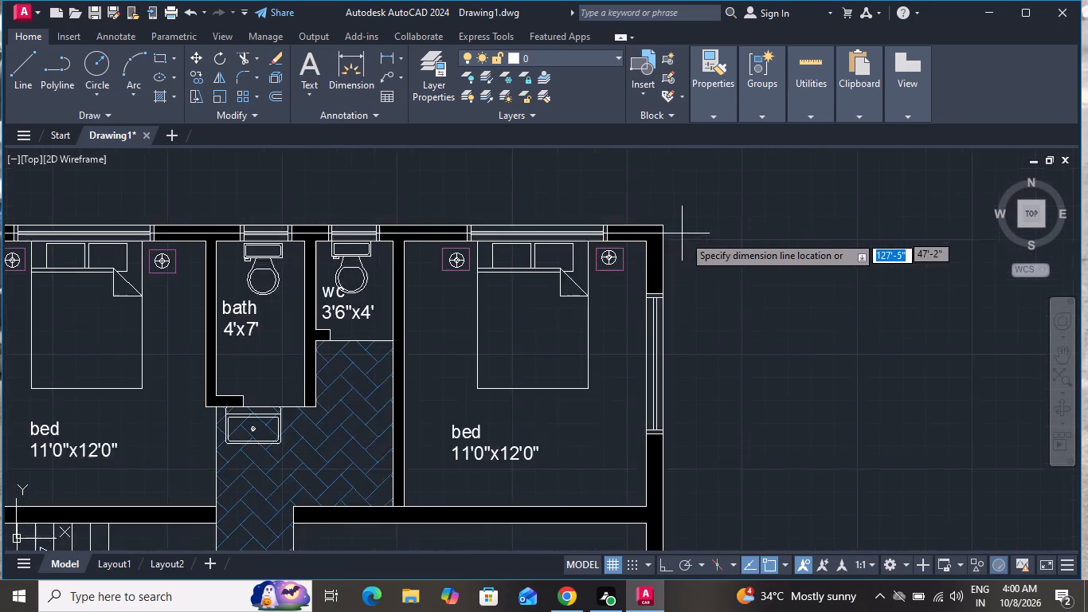
pyautogui.scroll(-1, 685, 236)
pyautogui.click(700, 212)
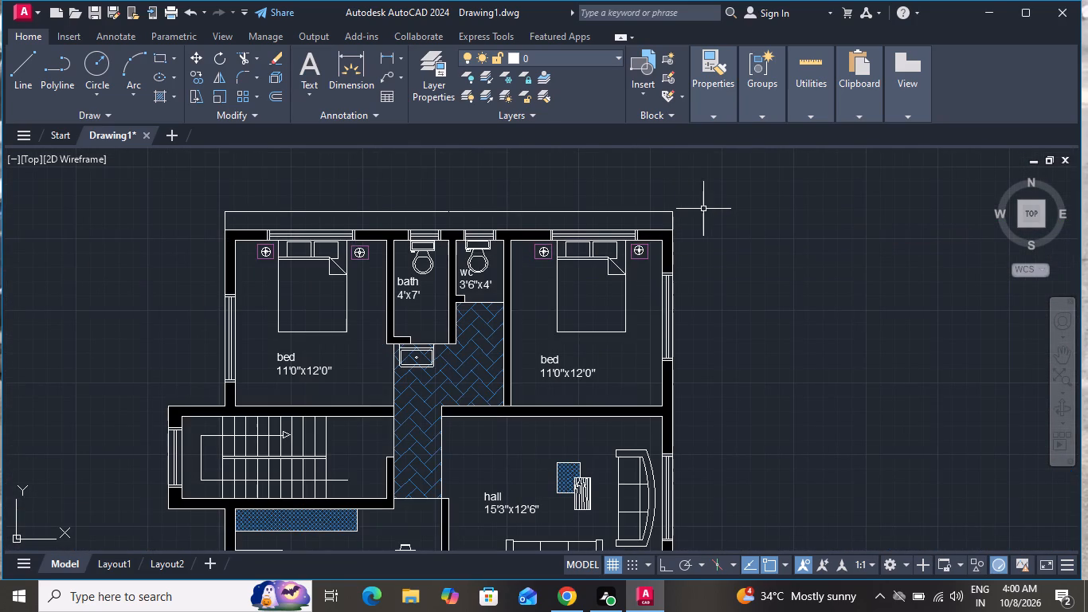
# Modify the Standard dimension style to a text height of about 10" and an arrow size of 1'-3.18", and make it current.
pyautogui.write('d')
pyautogui.press('space')
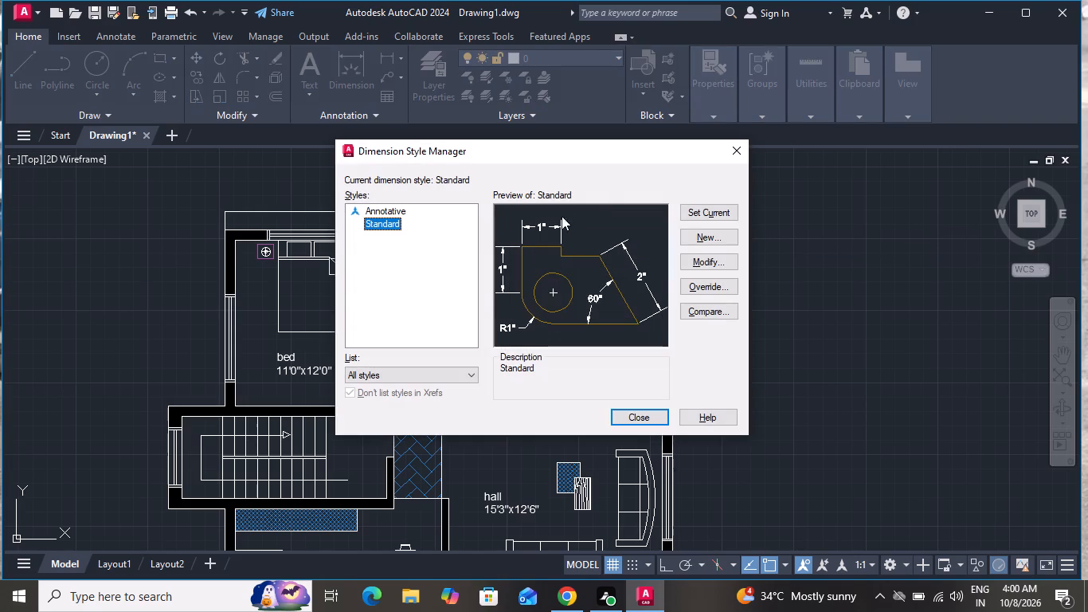
pyautogui.click(695, 261)
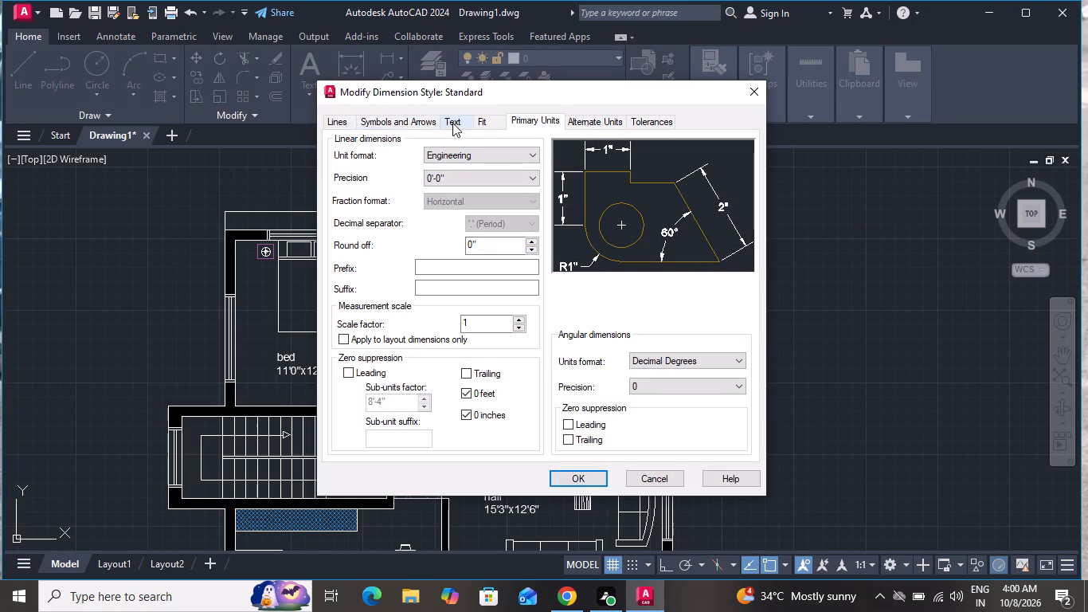
pyautogui.click(453, 123)
pyautogui.doubleClick(530, 232)
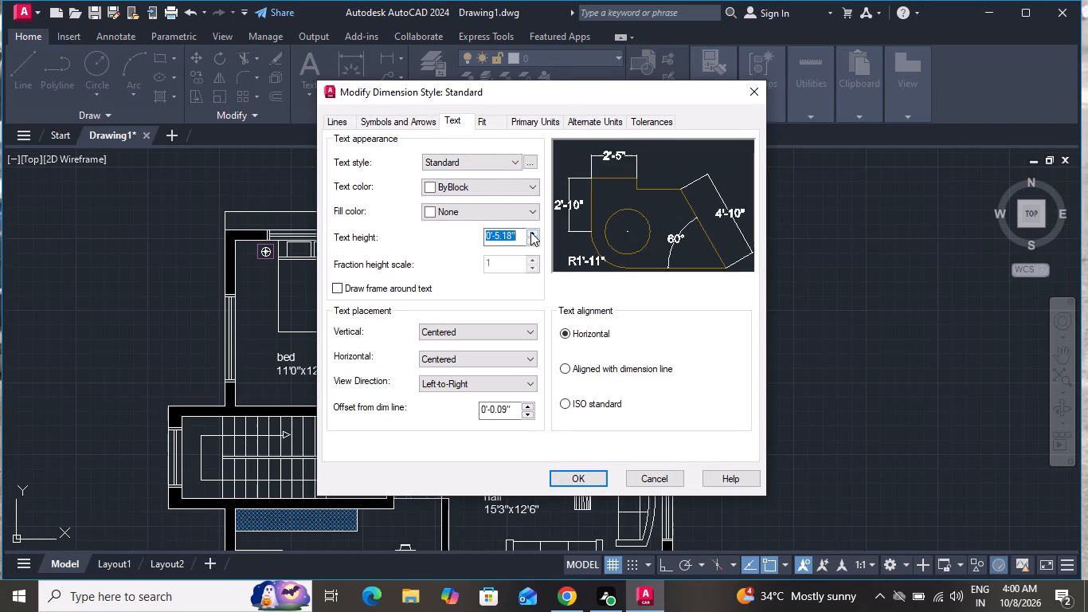
pyautogui.click(420, 123)
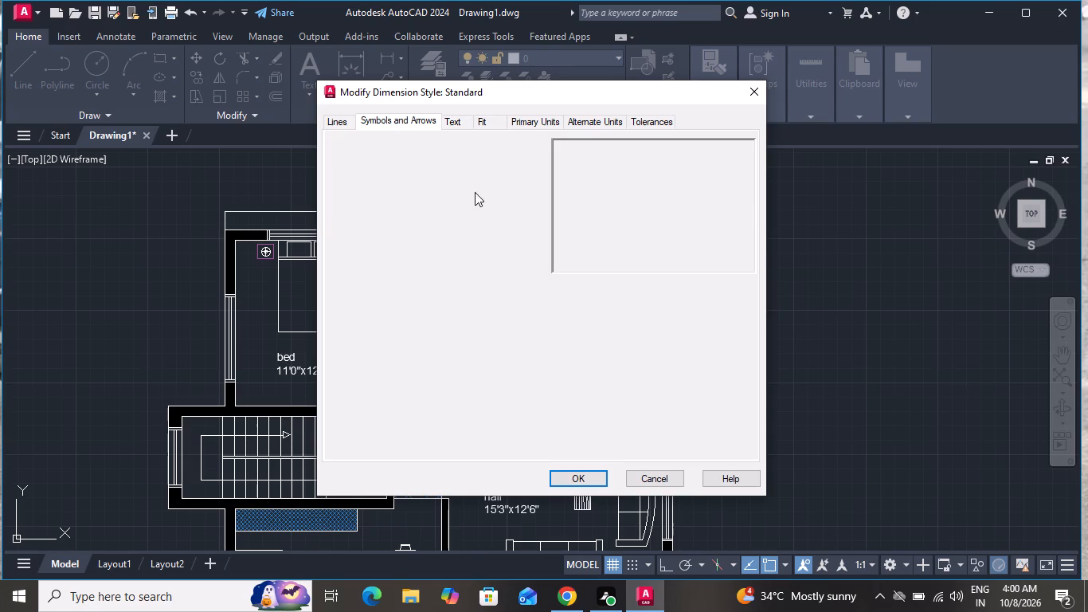
pyautogui.click(387, 276)
pyautogui.click(387, 276)
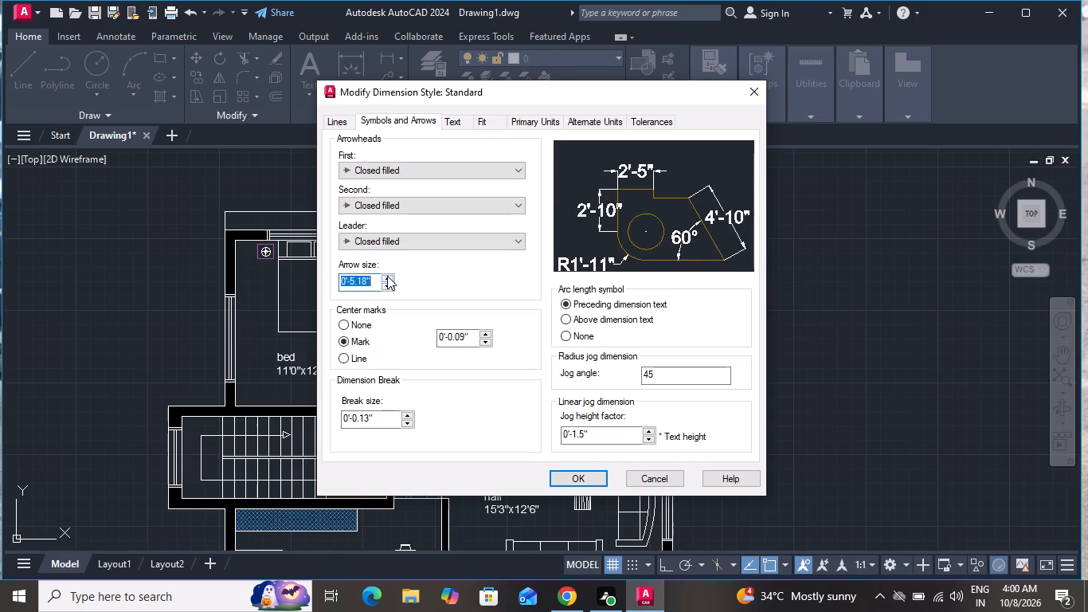
pyautogui.click(387, 276)
pyautogui.click(570, 472)
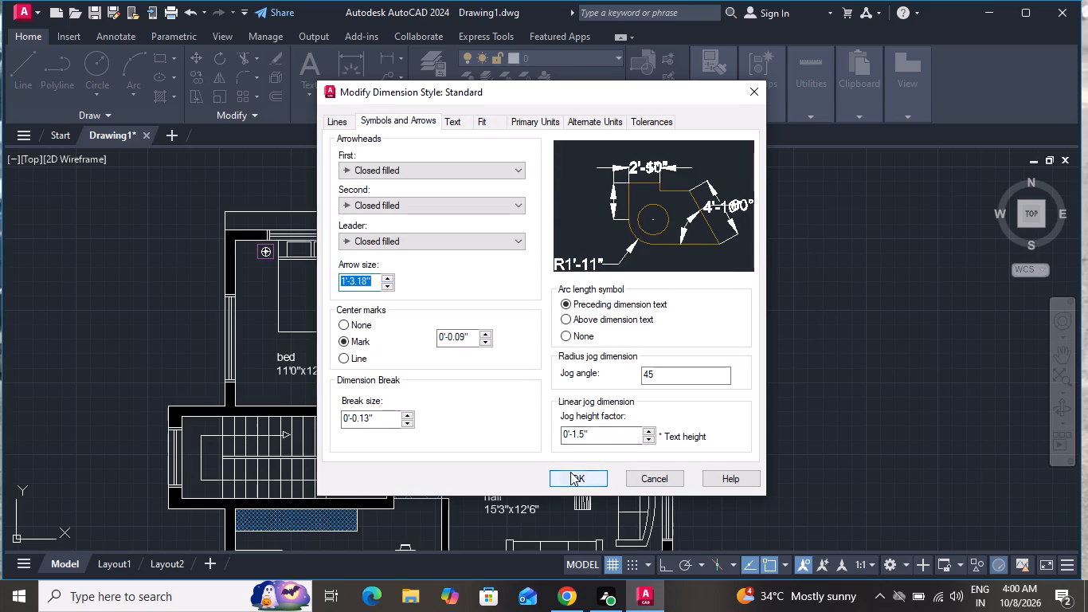
pyautogui.click(725, 211)
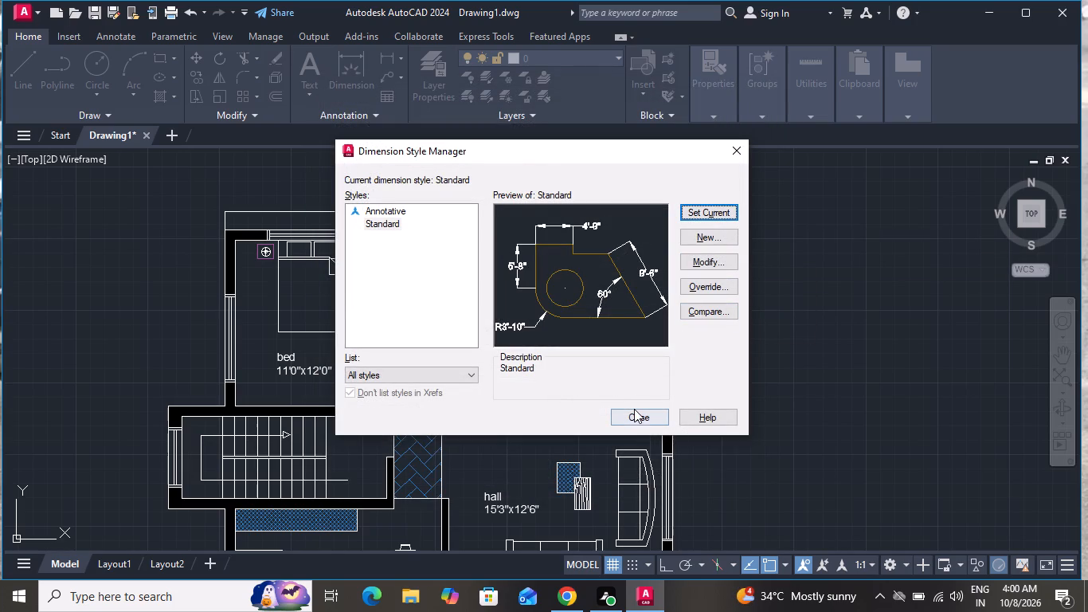
pyautogui.click(634, 415)
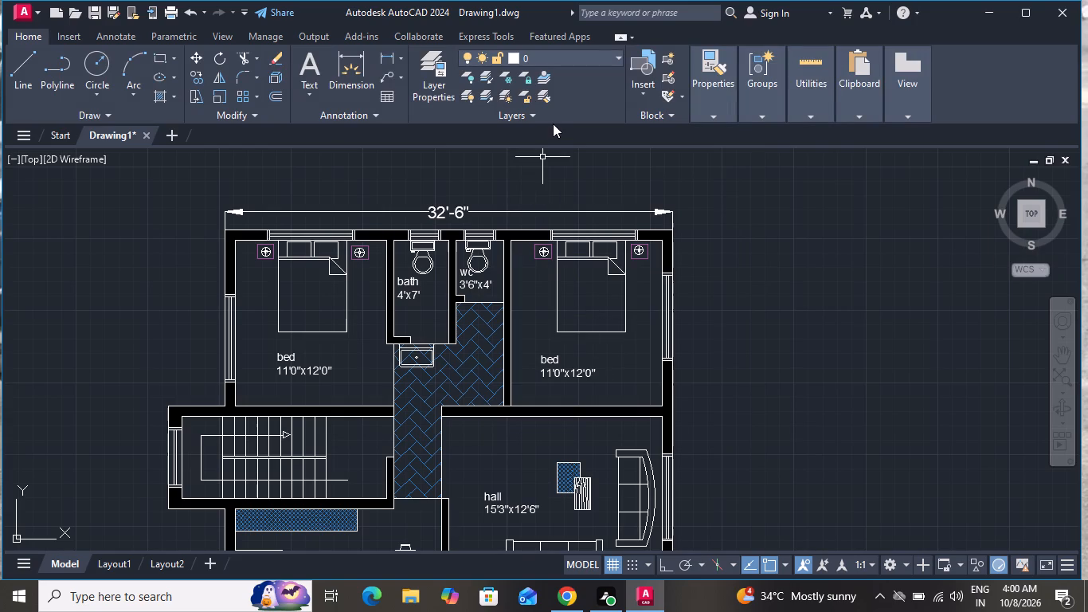
# Add a linear dimension for the overall depth on the staircase side, from the bedroom's outer corner to the kitchen's outer corner.
pyautogui.click(389, 61)
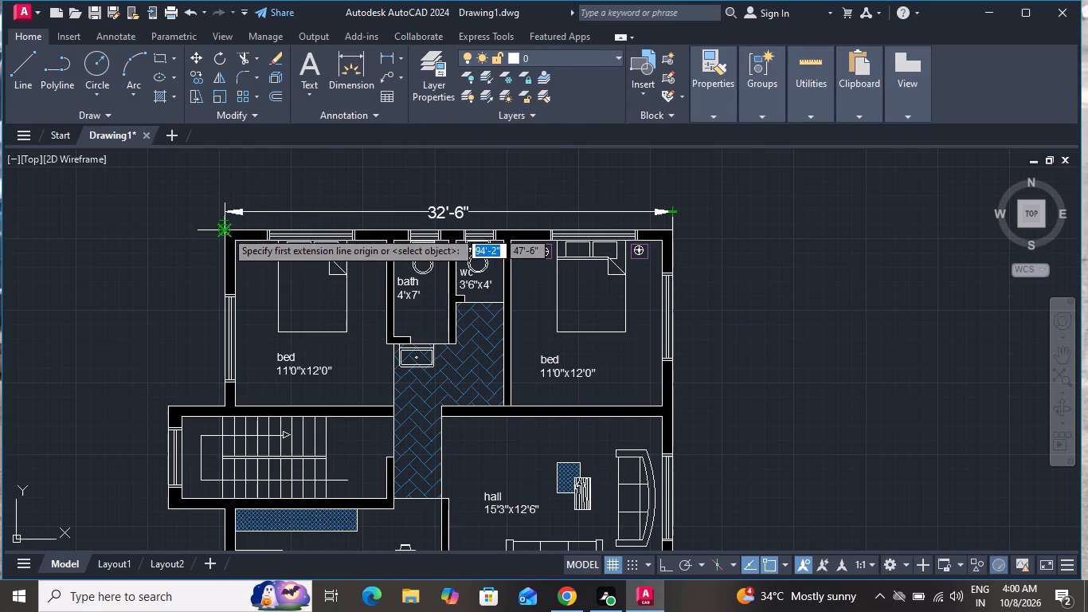
pyautogui.click(225, 230)
pyautogui.scroll(-2, 239, 152)
pyautogui.scroll(1, 238, 155)
pyautogui.scroll(-1, 237, 156)
pyautogui.scroll(3, 233, 355)
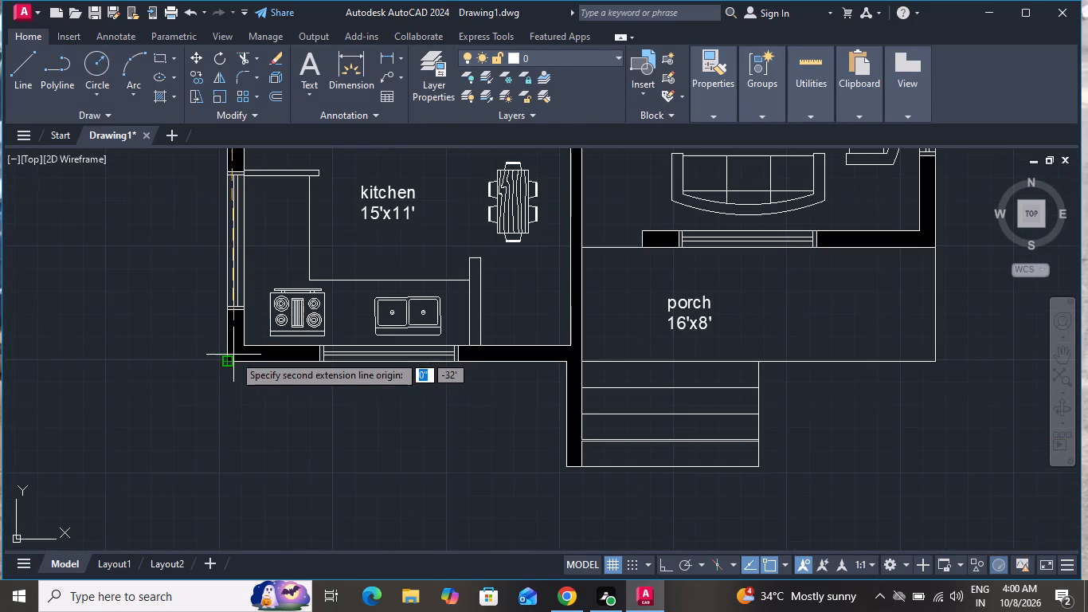
pyautogui.click(229, 358)
pyautogui.scroll(-1, 198, 377)
pyautogui.scroll(1, 198, 378)
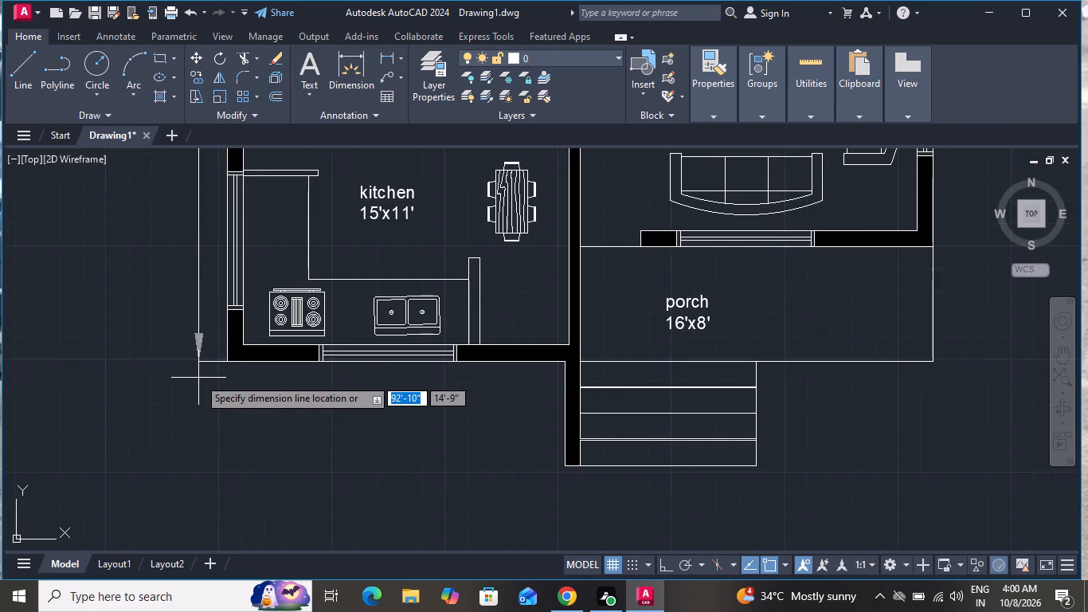
pyautogui.scroll(-3, 198, 378)
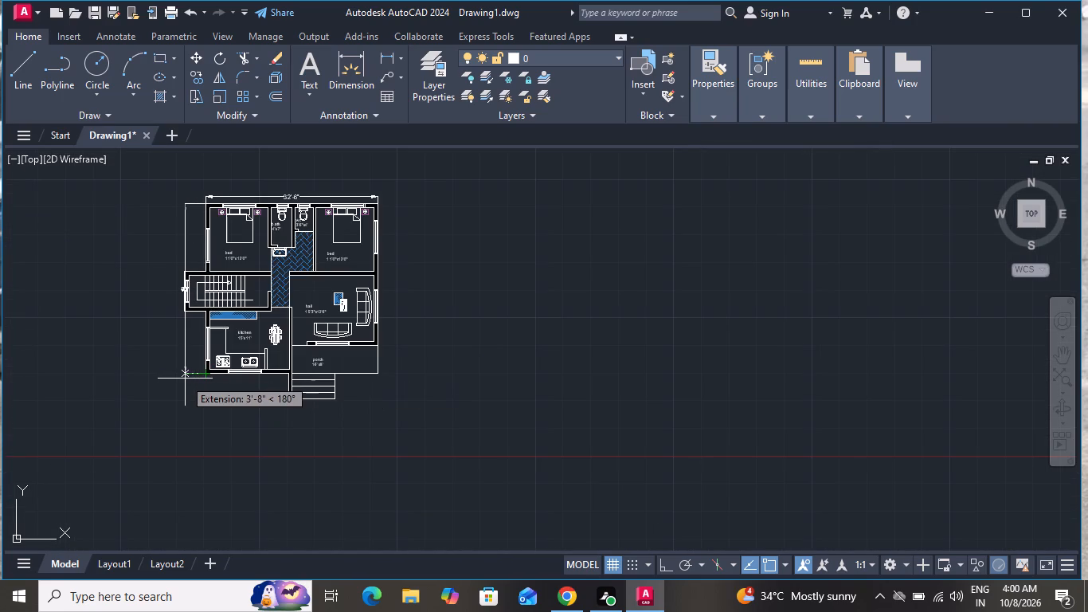
pyautogui.click(172, 379)
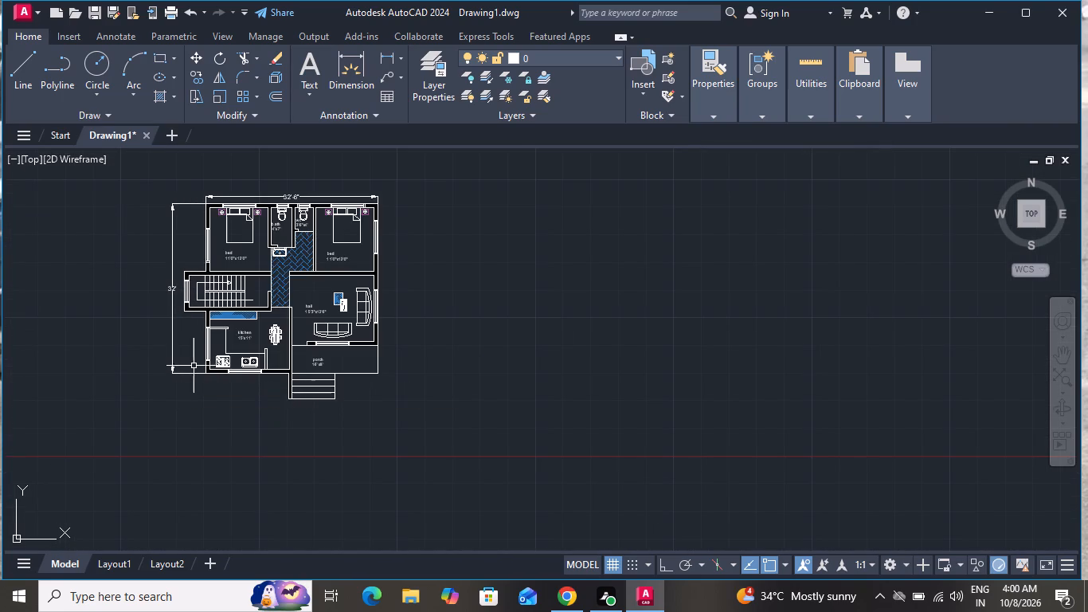
# Add a linear dimension for the overall depth on the hall side, from the bedroom's outer corner to the porch's outer corner.
pyautogui.click(386, 58)
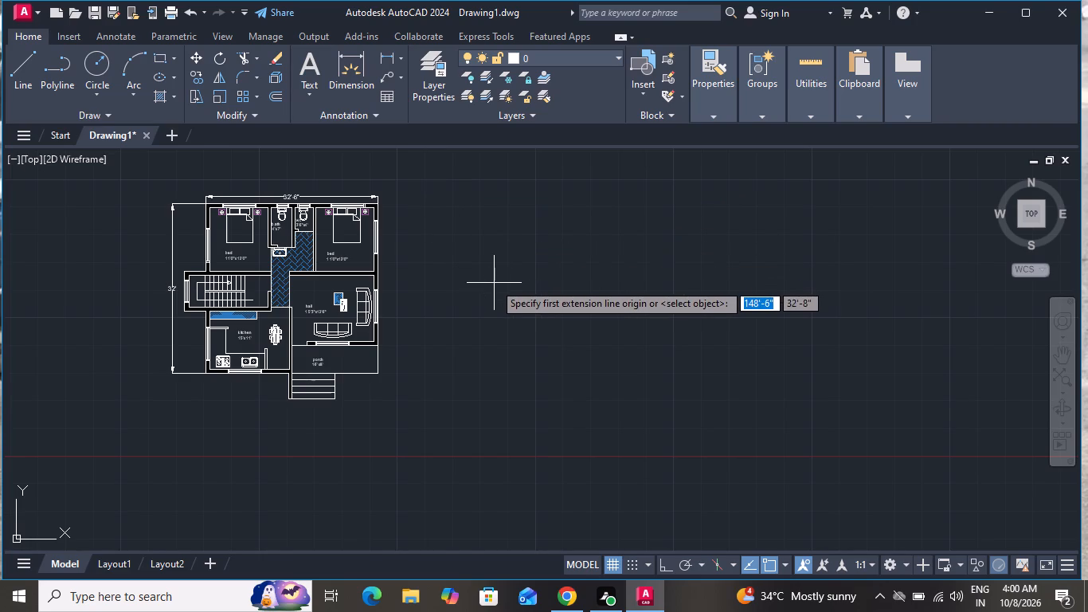
pyautogui.scroll(1, 374, 214)
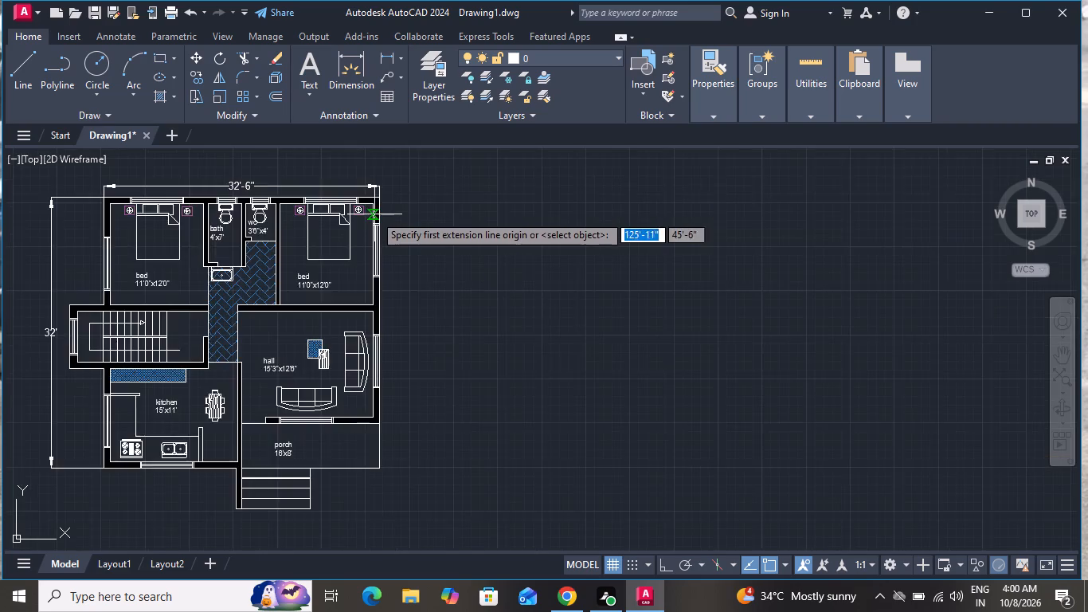
pyautogui.scroll(3, 374, 211)
pyautogui.click(387, 155)
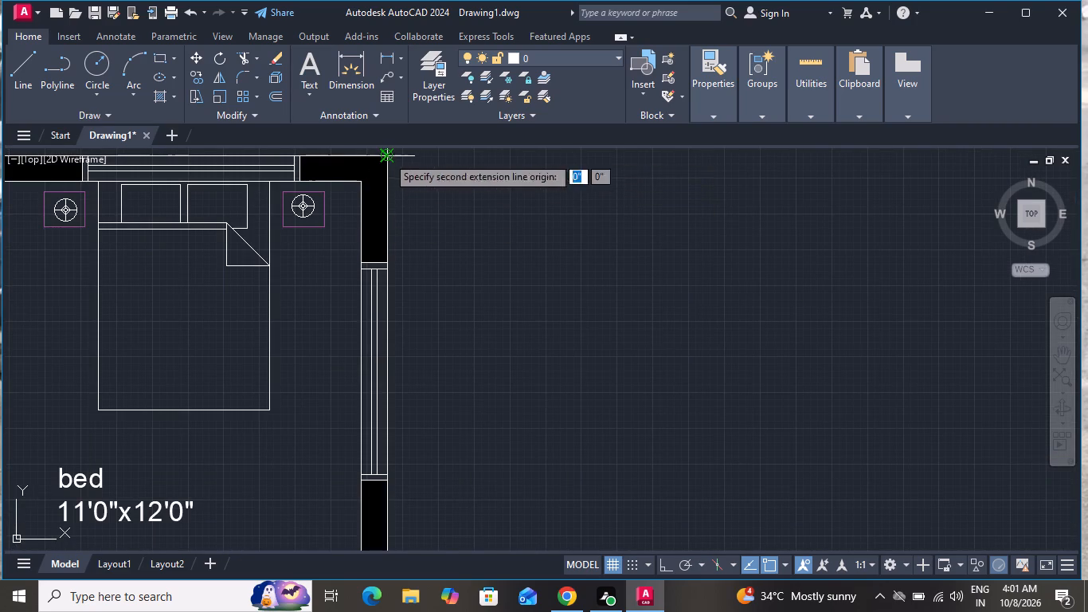
pyautogui.scroll(-2, 482, 301)
pyautogui.scroll(1, 482, 301)
pyautogui.scroll(-1, 483, 300)
pyautogui.scroll(1, 514, 284)
pyautogui.scroll(-4, 514, 288)
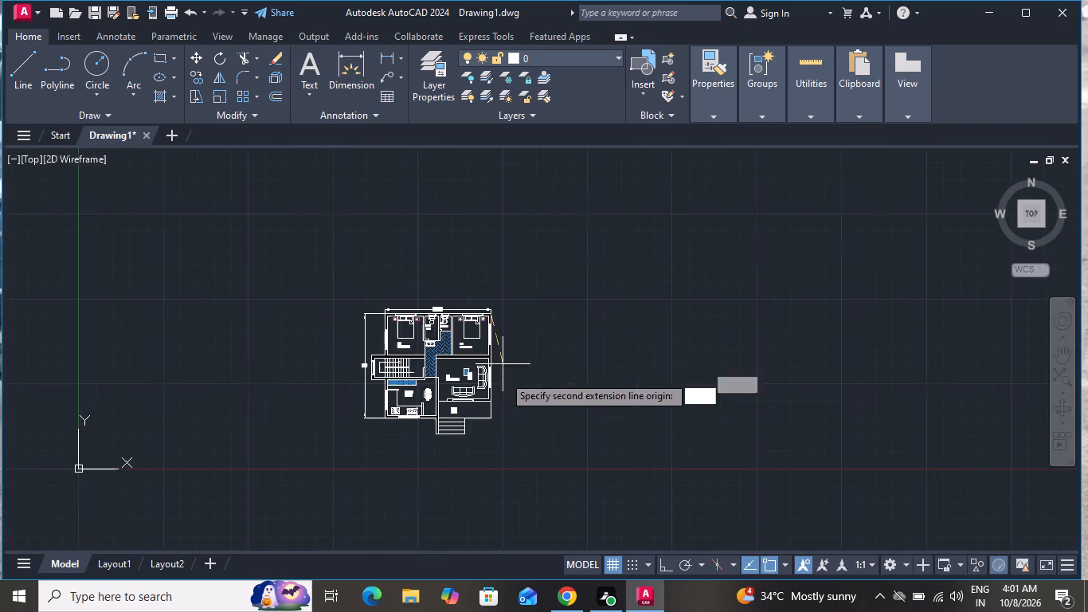
pyautogui.scroll(2, 479, 434)
pyautogui.scroll(-1, 479, 434)
pyautogui.scroll(4, 503, 395)
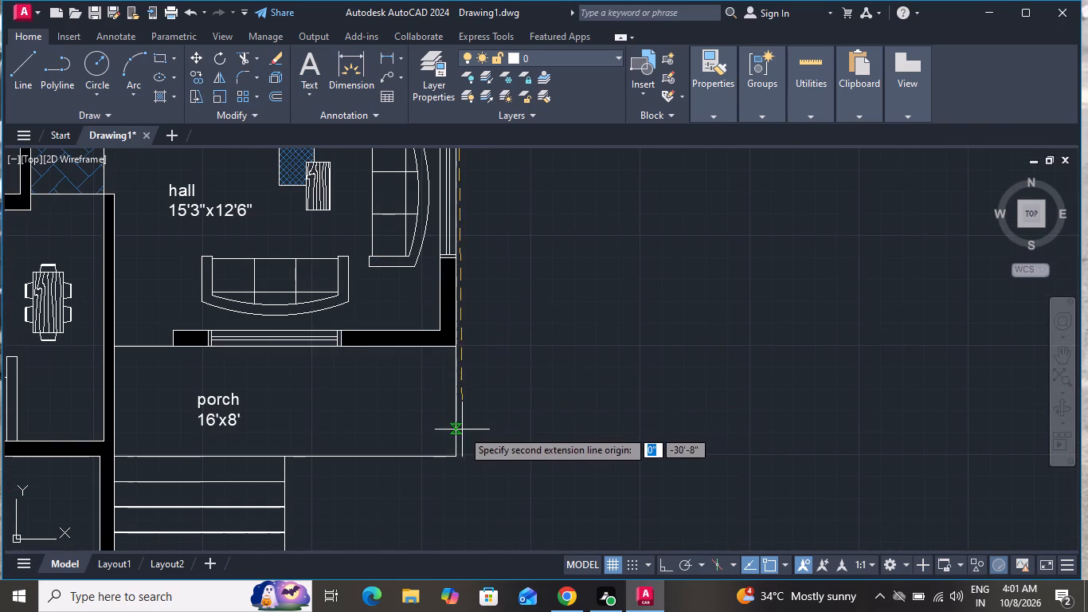
pyautogui.click(456, 453)
pyautogui.scroll(-2, 519, 461)
pyautogui.scroll(1, 519, 461)
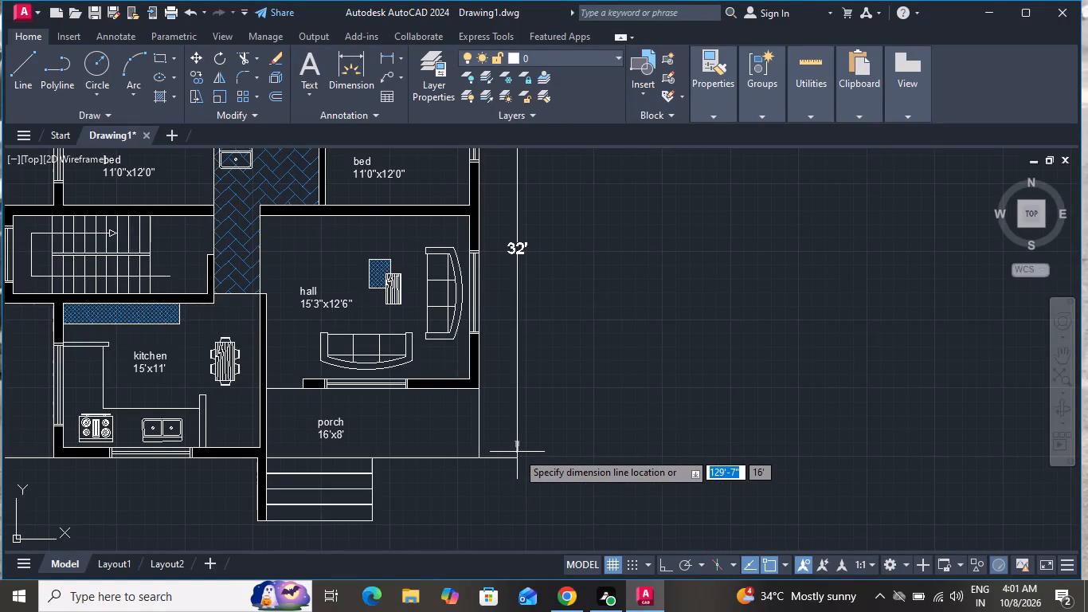
pyautogui.click(503, 452)
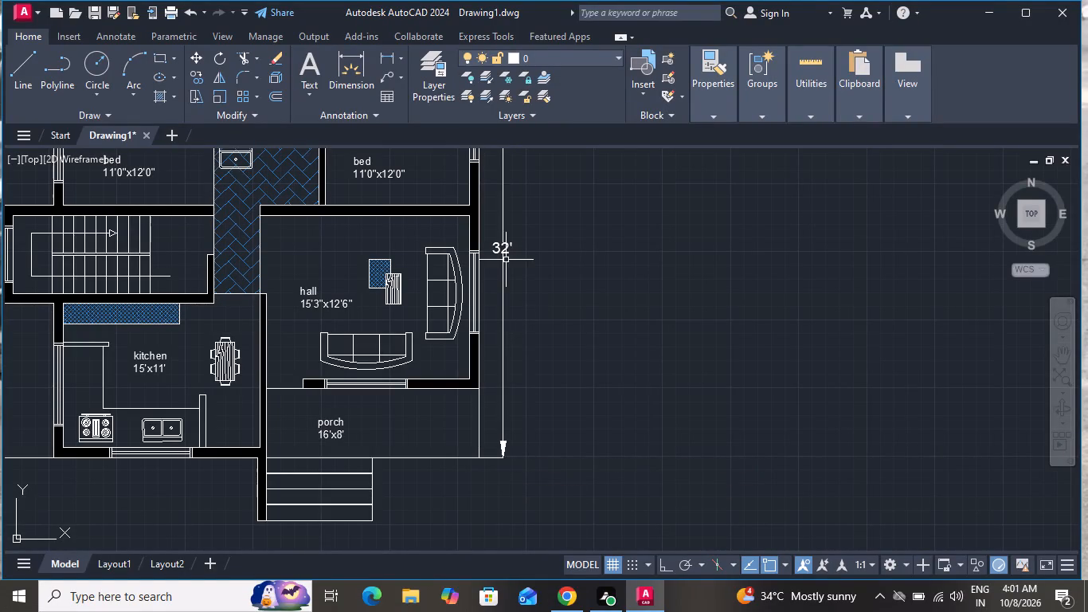
# Override the text of the overall depth dimension on the hall side with 34'6".
pyautogui.scroll(5, 505, 255)
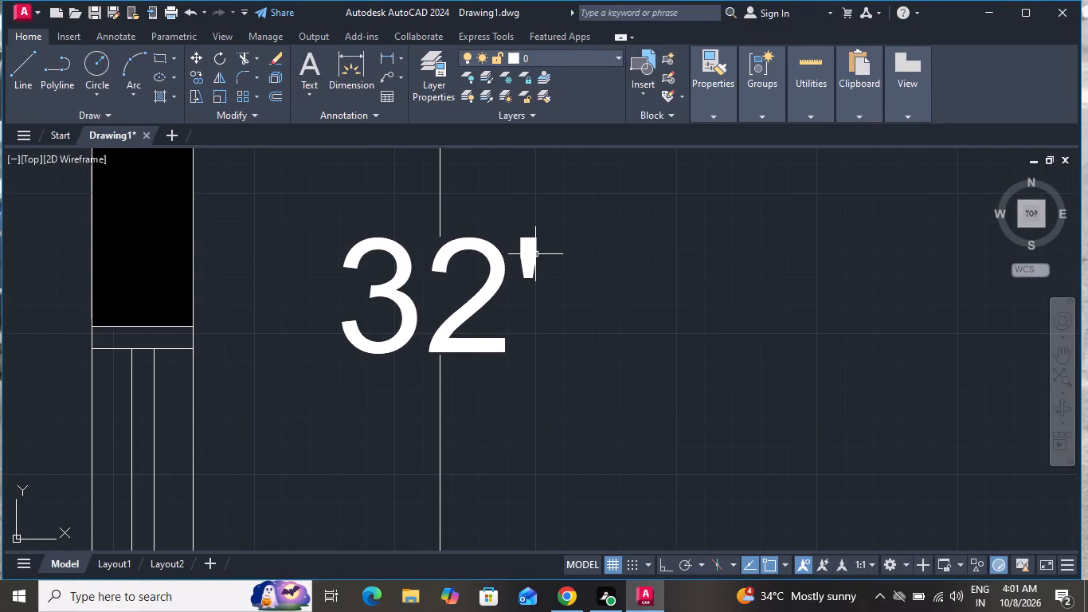
pyautogui.doubleClick(534, 254)
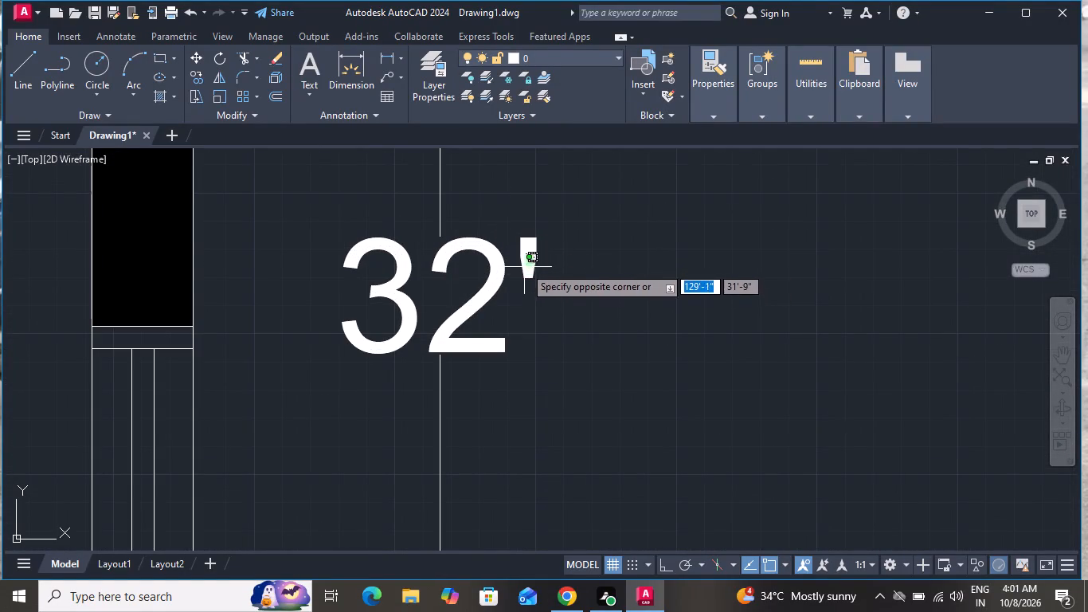
pyautogui.doubleClick(527, 265)
pyautogui.doubleClick(494, 269)
pyautogui.doubleClick(500, 265)
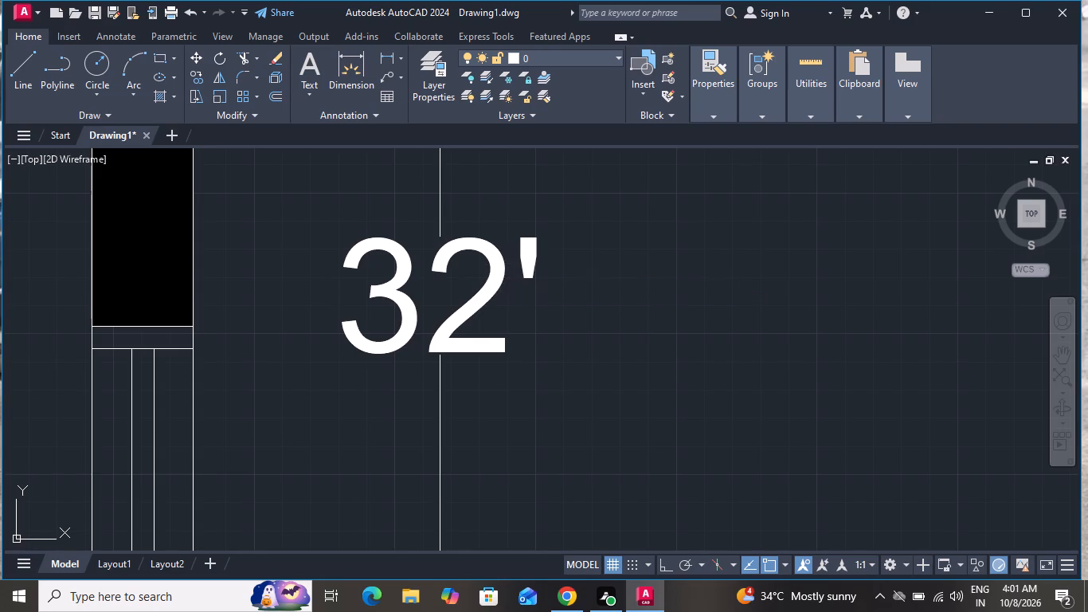
pyautogui.scroll(-6, 500, 292)
pyautogui.scroll(1, 500, 293)
pyautogui.scroll(-1, 487, 300)
pyautogui.scroll(4, 487, 300)
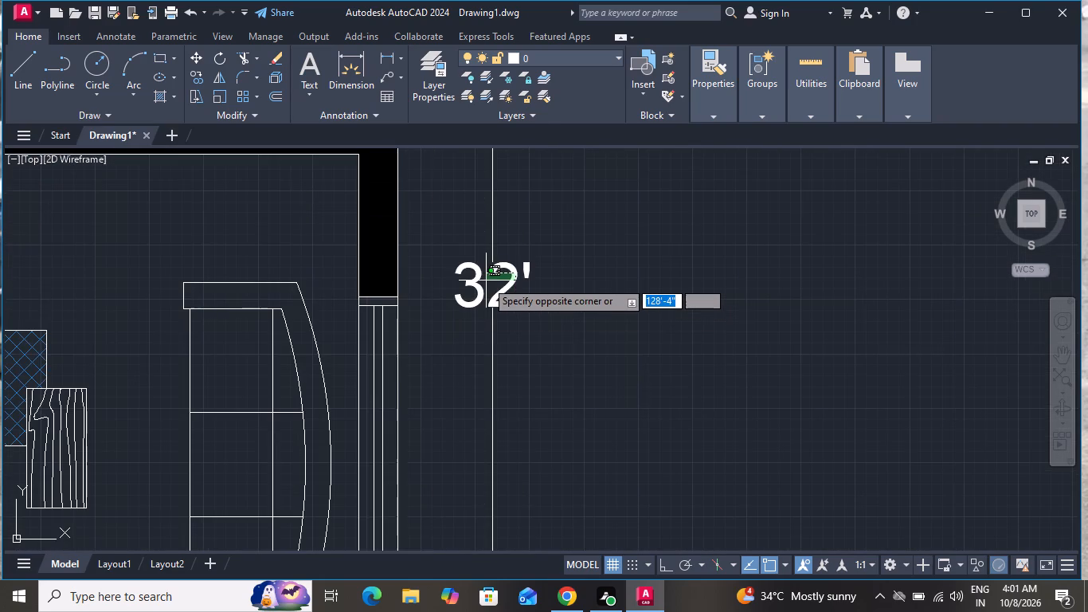
pyautogui.click(477, 280)
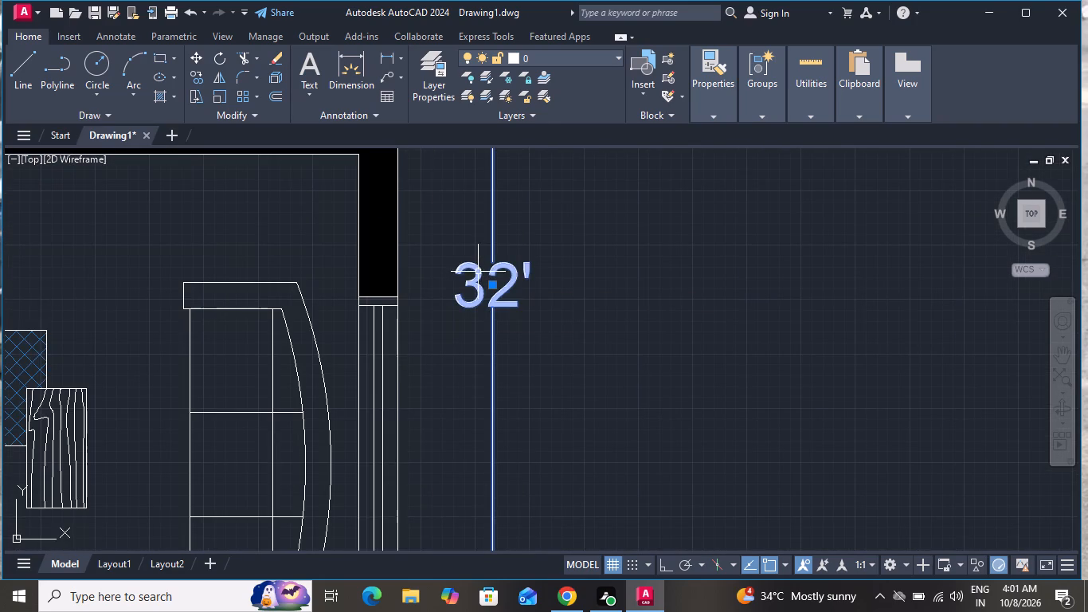
pyautogui.doubleClick(477, 274)
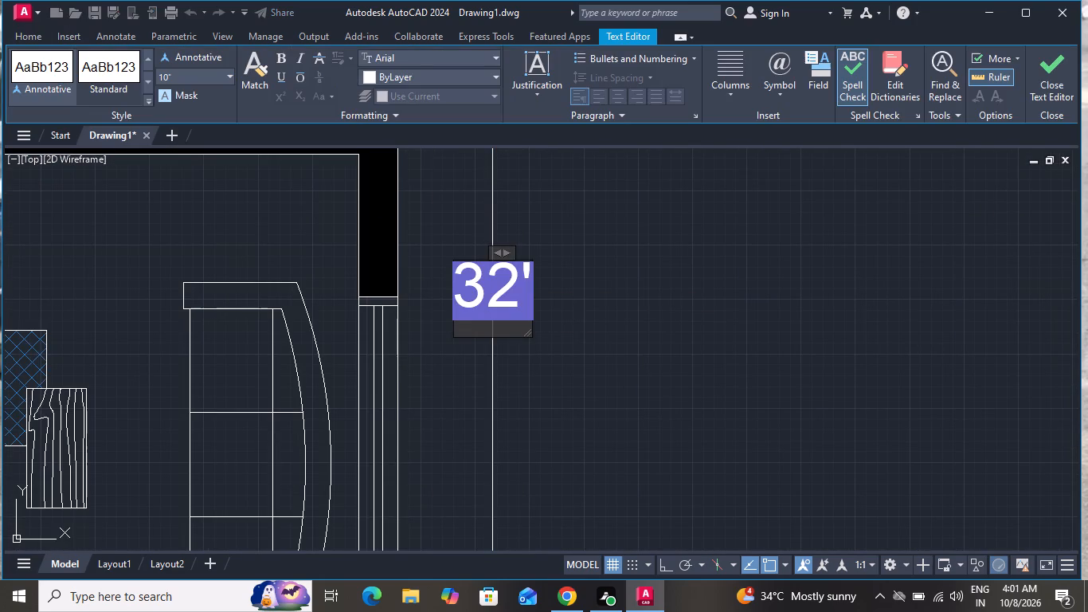
pyautogui.press('4')
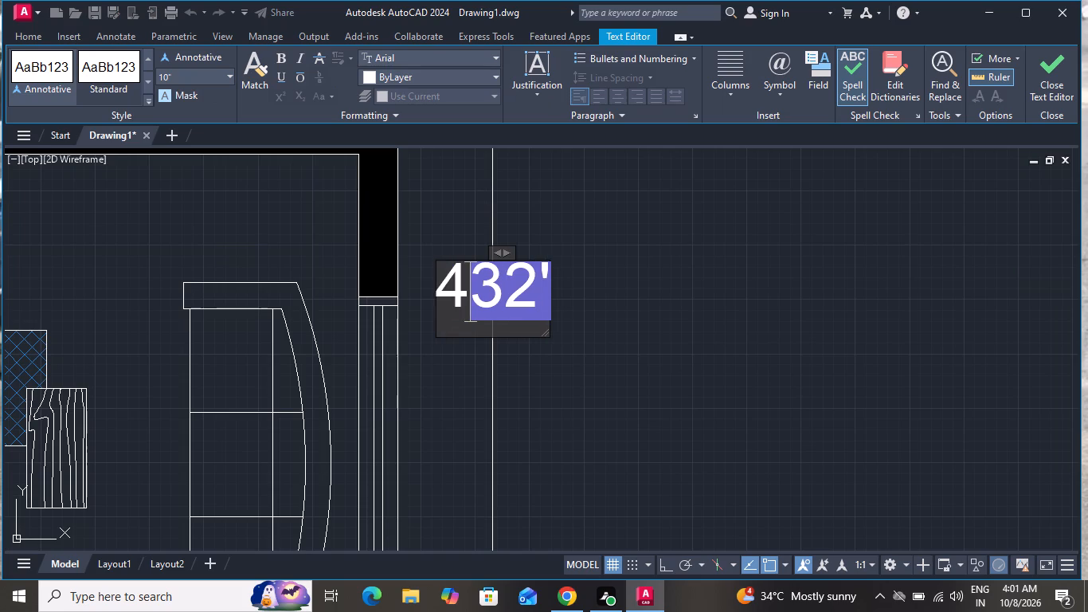
pyautogui.press('BackSpace')
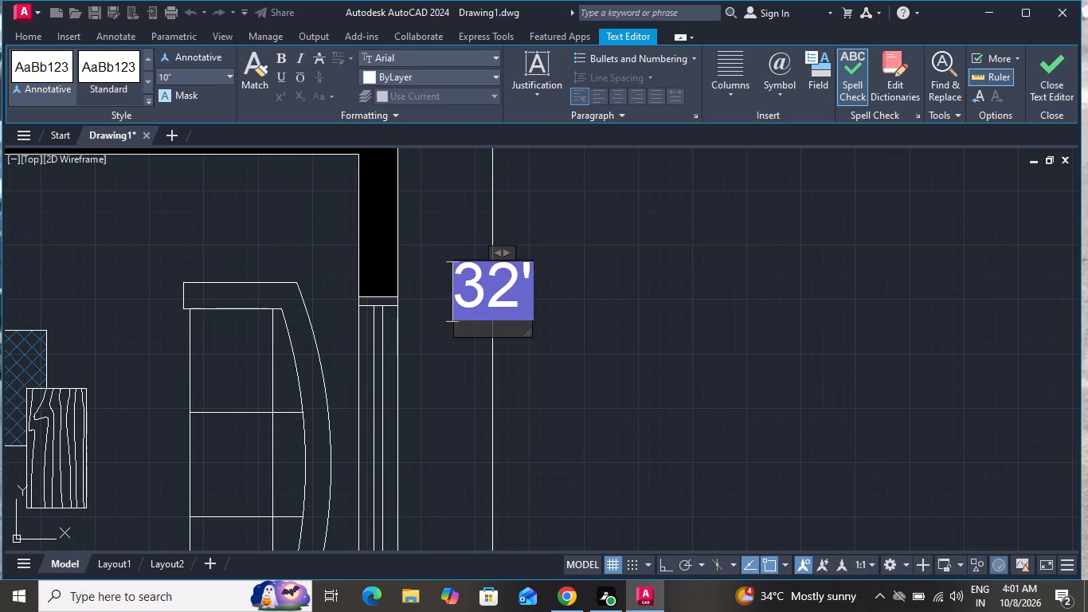
pyautogui.click(477, 274)
pyautogui.write('34')
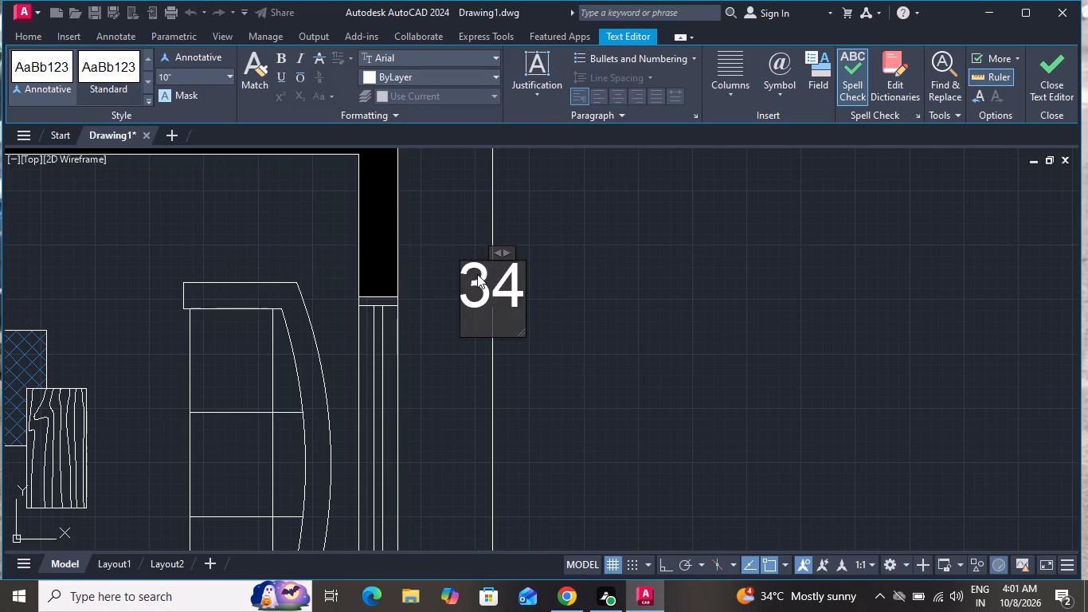
pyautogui.press("'")
pyautogui.press('6')
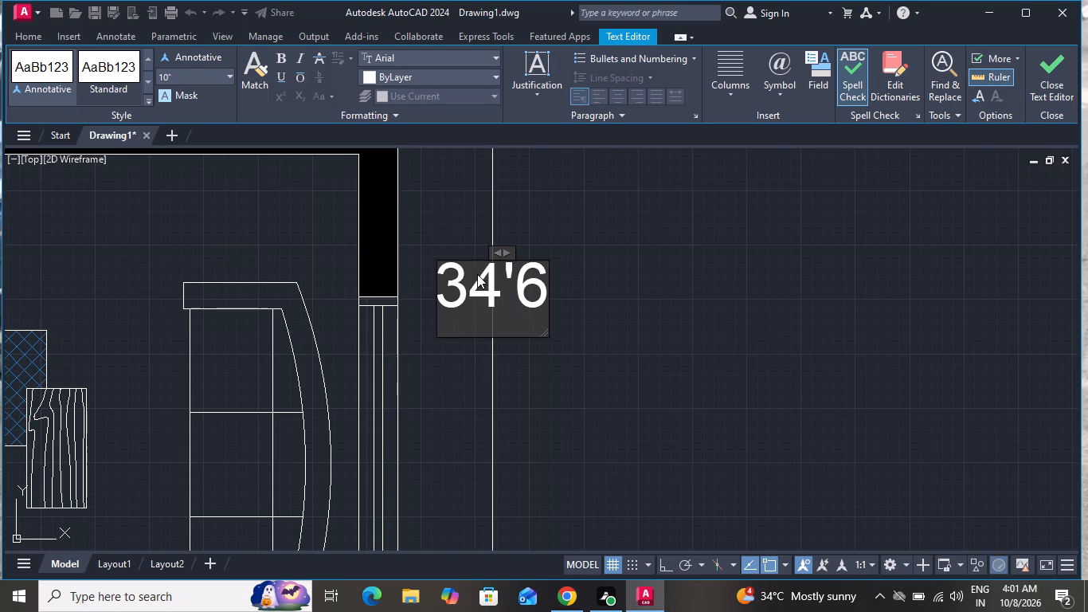
pyautogui.hotkey('shift', '"')
pyautogui.click(520, 393)
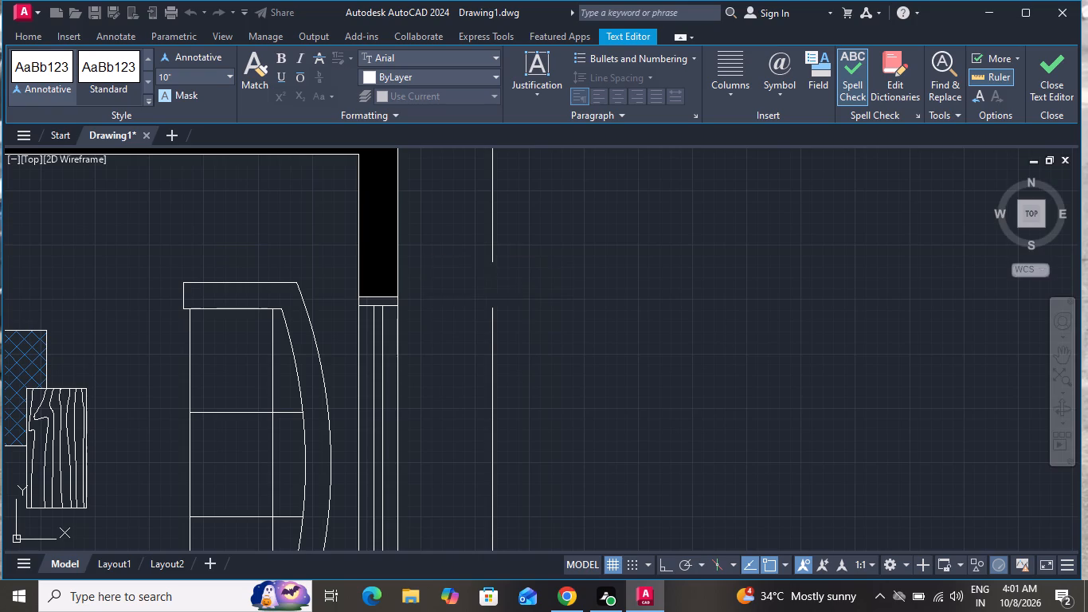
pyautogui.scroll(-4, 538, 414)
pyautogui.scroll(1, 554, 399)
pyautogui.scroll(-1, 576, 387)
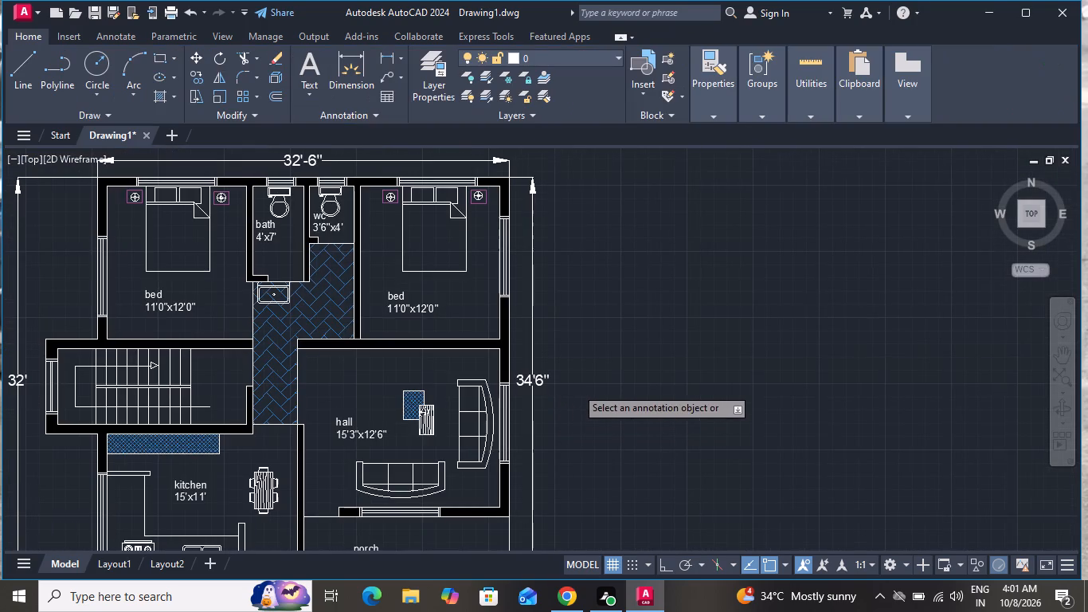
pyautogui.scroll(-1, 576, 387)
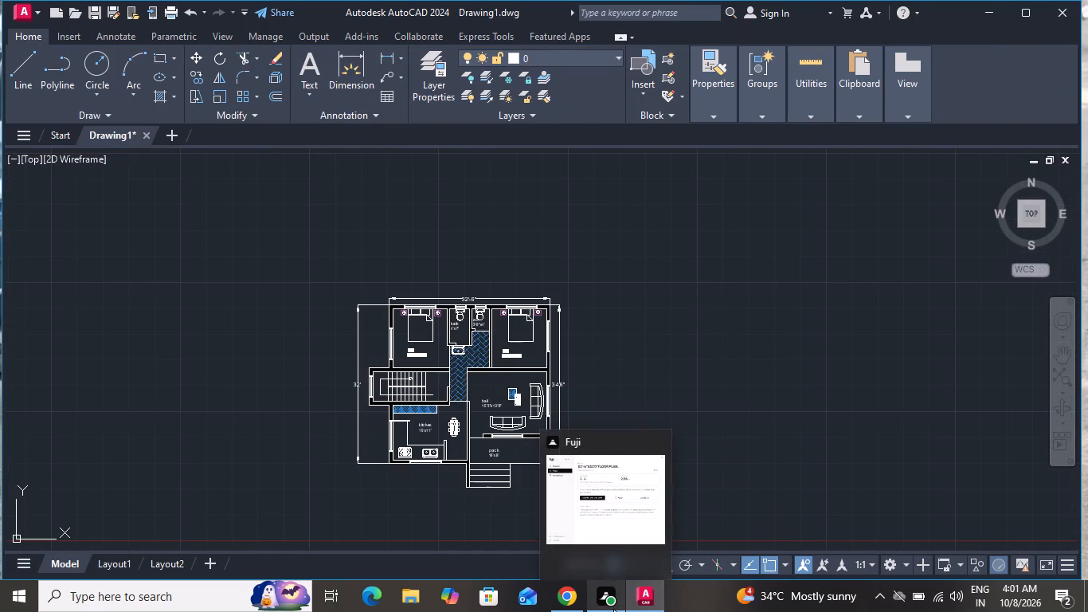
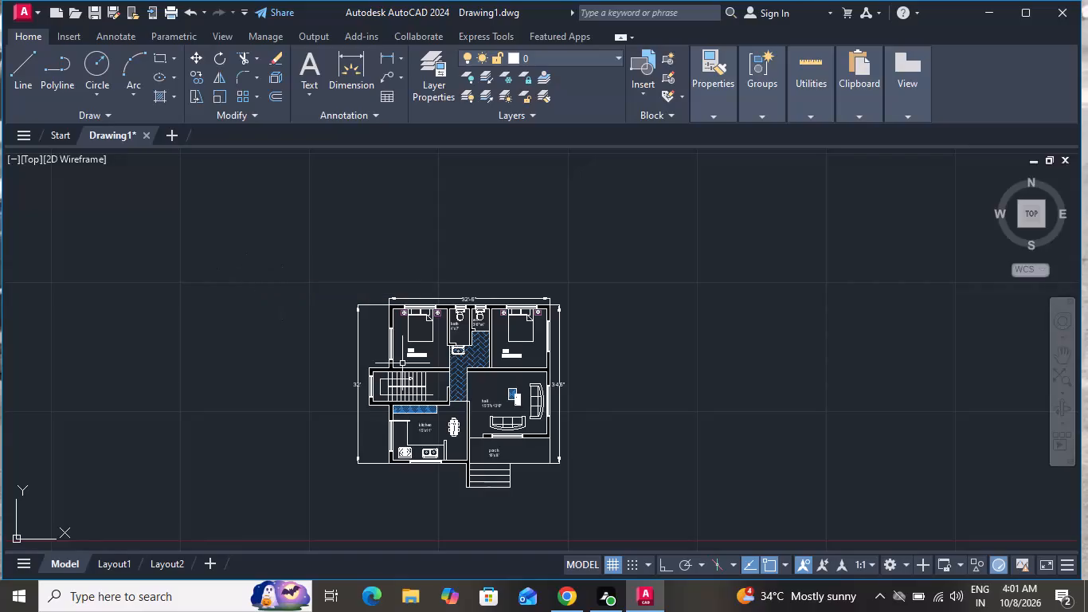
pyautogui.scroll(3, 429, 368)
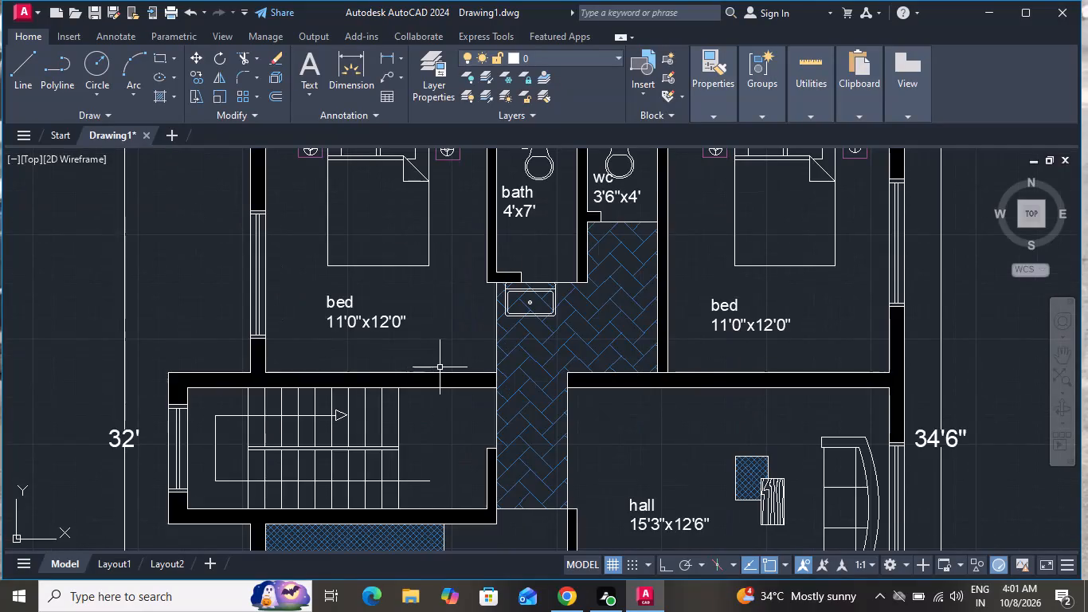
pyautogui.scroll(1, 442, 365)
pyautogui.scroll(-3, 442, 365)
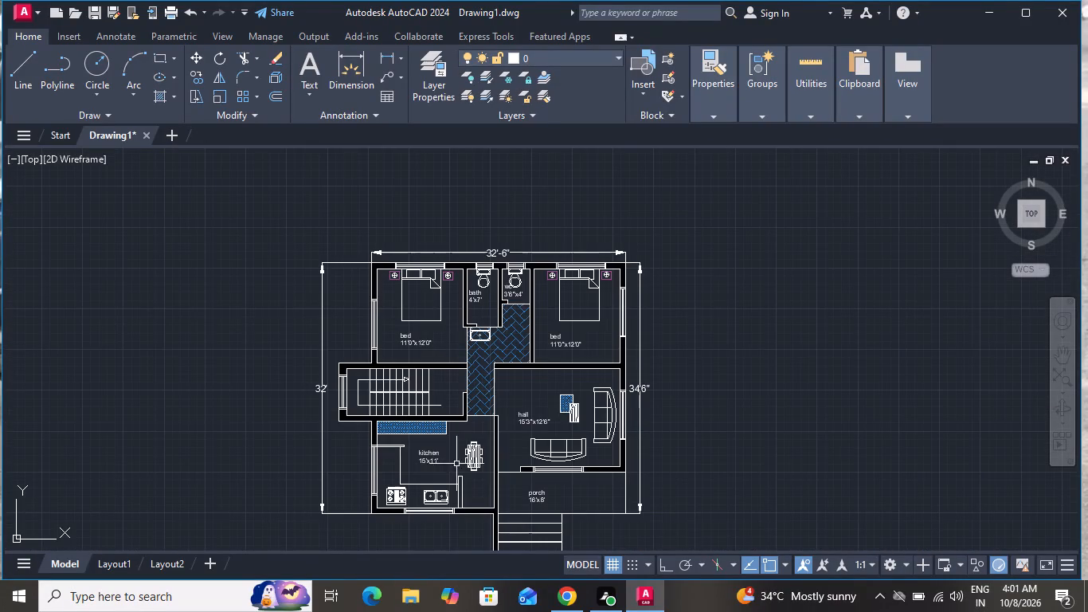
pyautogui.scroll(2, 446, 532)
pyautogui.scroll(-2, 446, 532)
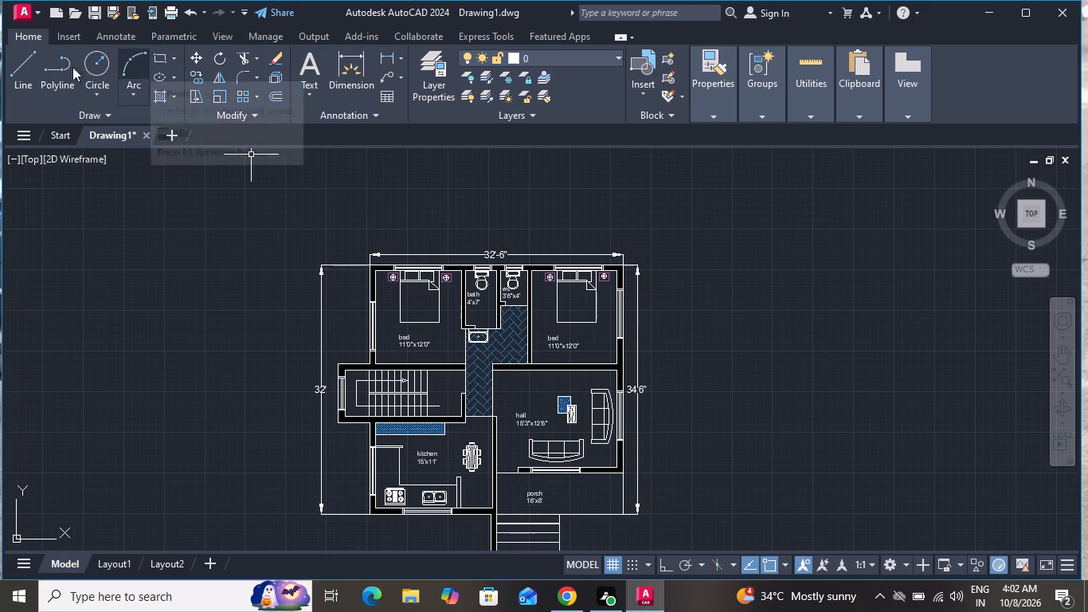
# With Ortho on, draw an L-shaped rug outline around the bed's lower corner in the staircase-side bedroom, extending about 2'-1" from the bed's side.
pyautogui.click(19, 61)
pyautogui.scroll(3, 380, 318)
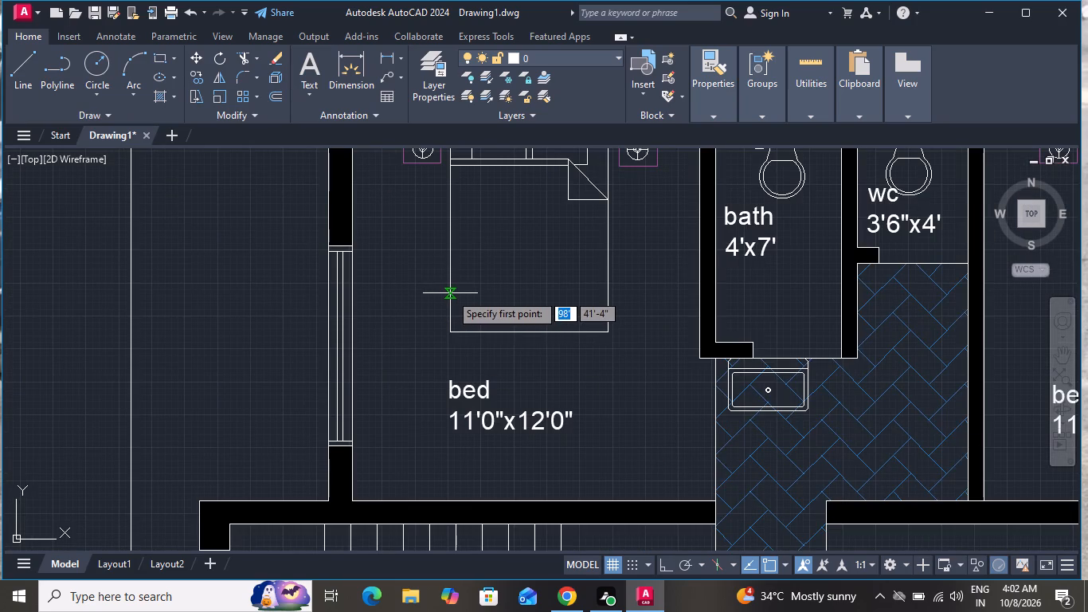
pyautogui.click(450, 293)
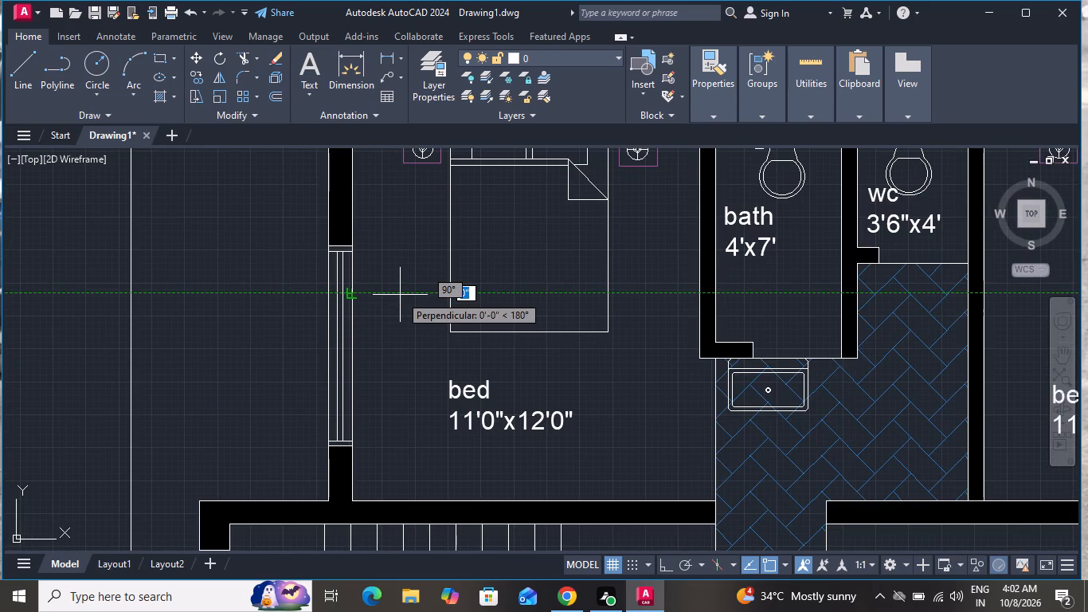
pyautogui.click(400, 295)
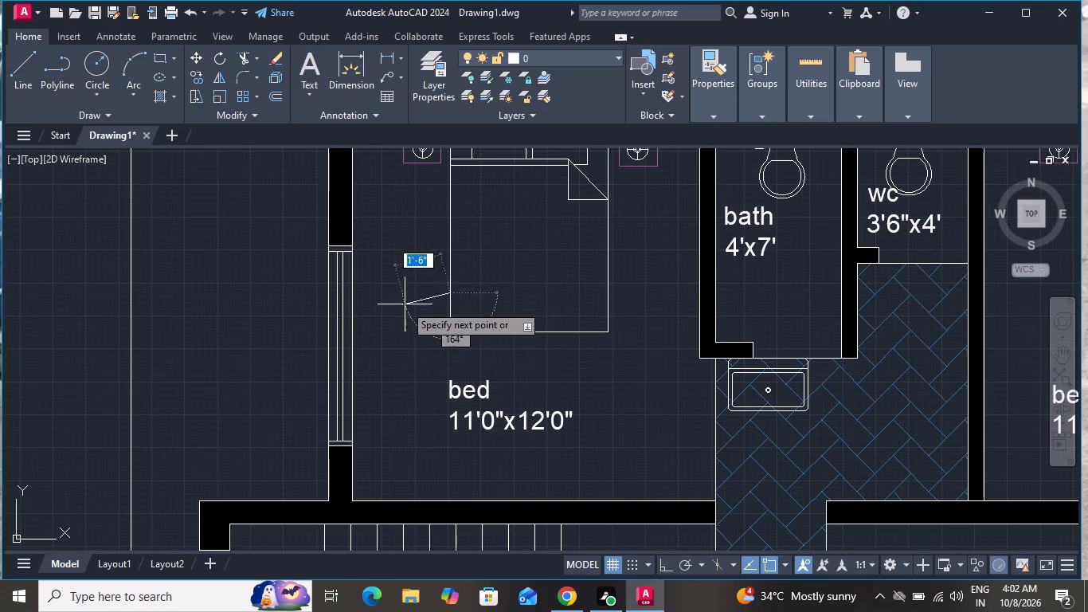
pyautogui.click(662, 567)
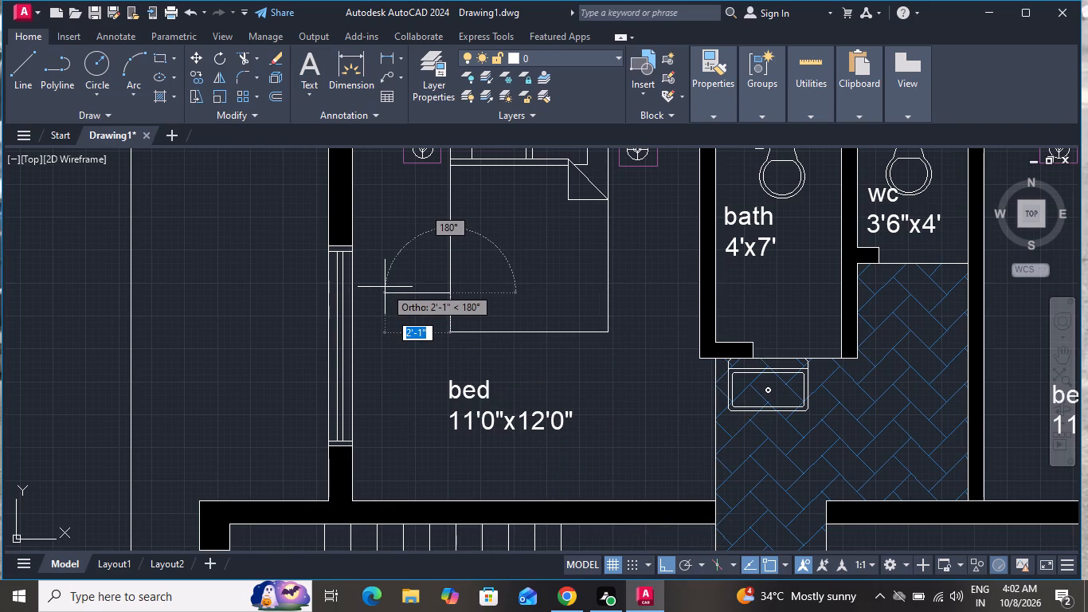
pyautogui.click(385, 287)
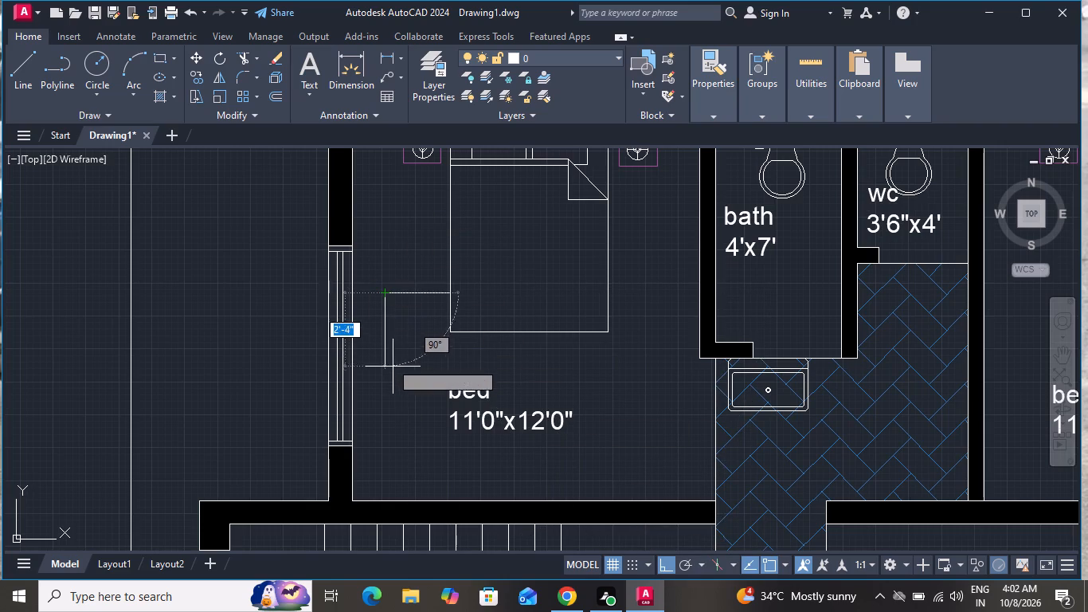
pyautogui.click(396, 372)
pyautogui.click(516, 374)
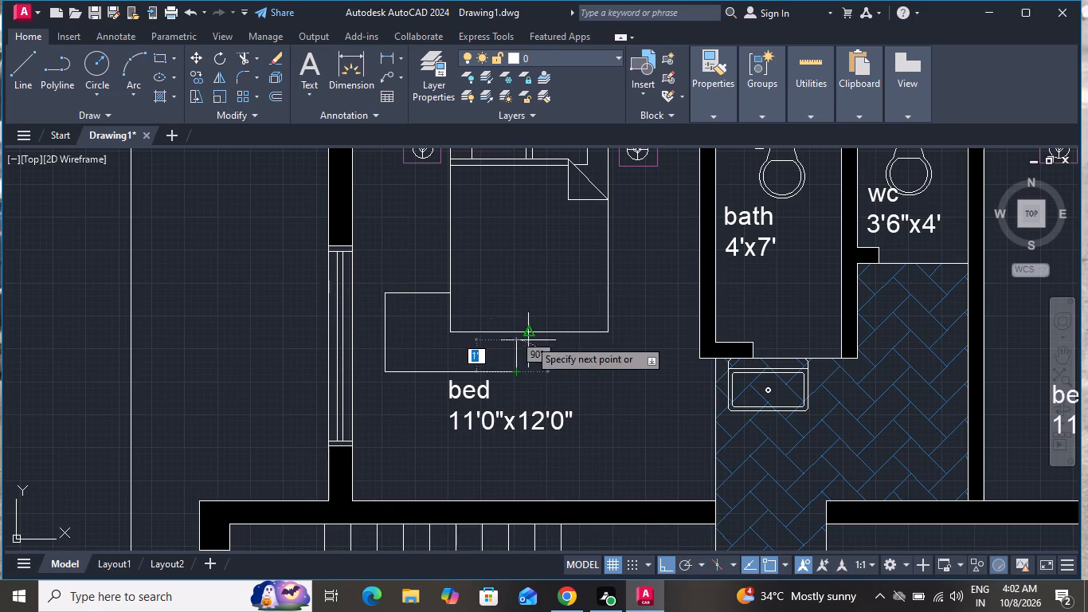
pyautogui.click(520, 333)
pyautogui.rightClick(541, 367)
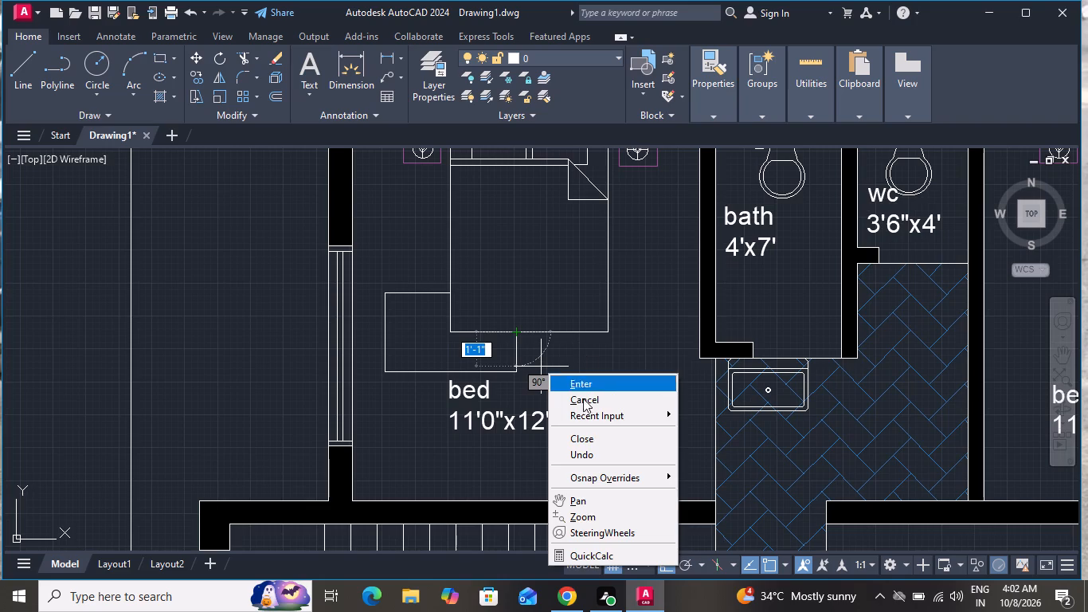
pyautogui.click(589, 394)
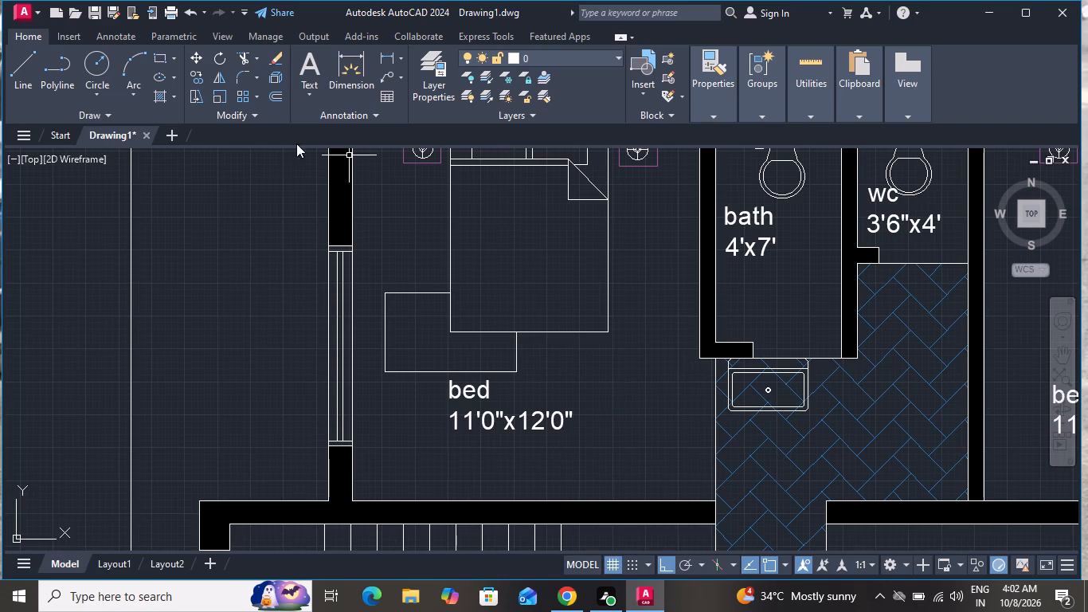
# Hatch the L-shaped rug outline in the staircase-side bedroom with the BOX pattern at scale 9.
pyautogui.click(157, 92)
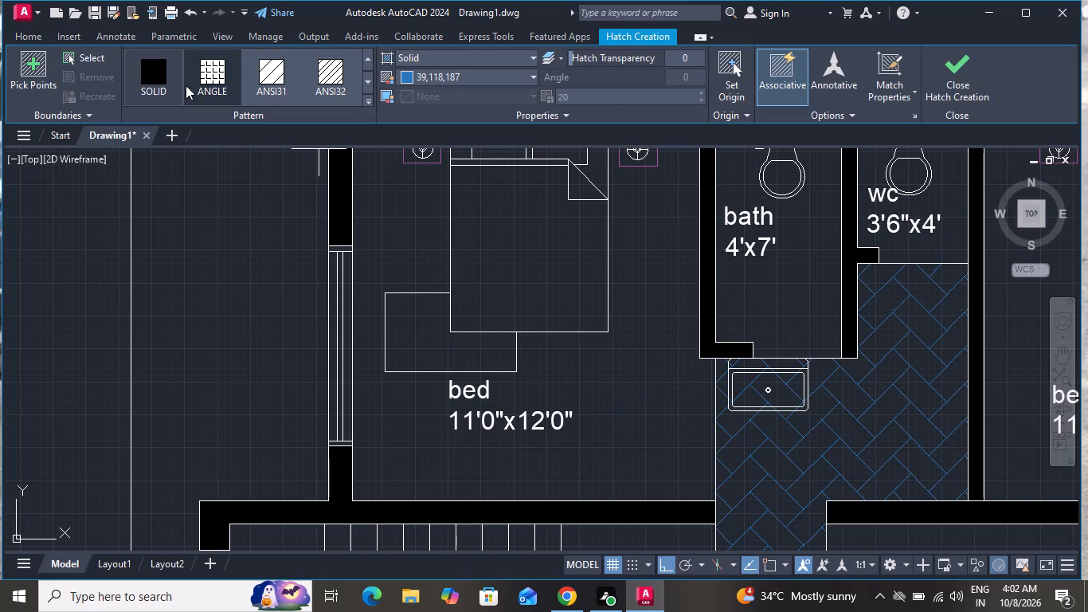
pyautogui.scroll(-1, 187, 84)
pyautogui.scroll(1, 218, 92)
pyautogui.scroll(-3, 222, 92)
pyautogui.scroll(1, 227, 89)
pyautogui.scroll(-1, 227, 89)
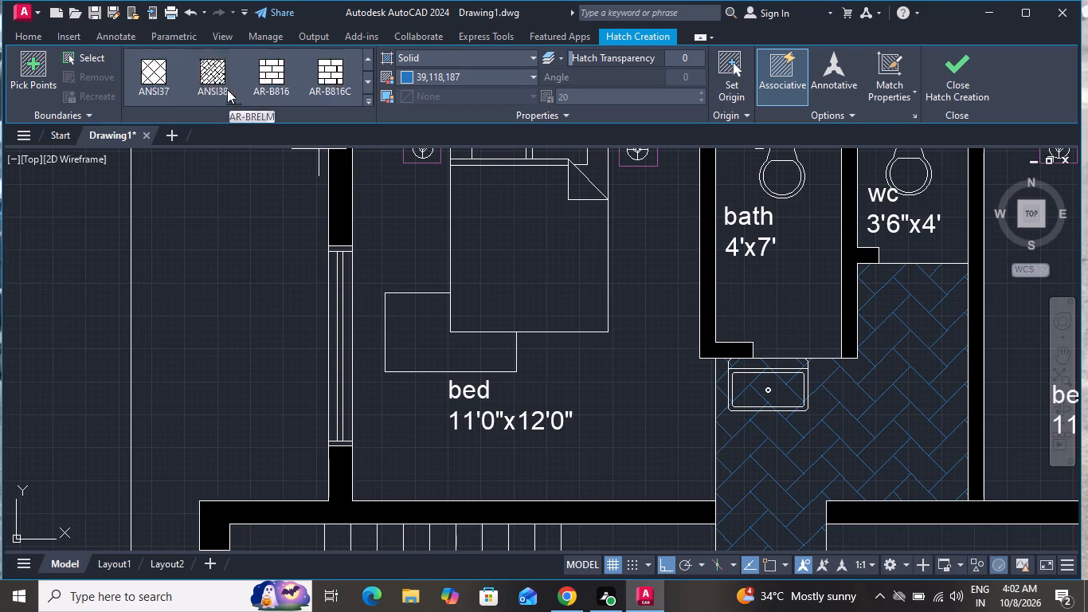
pyautogui.scroll(1, 227, 89)
pyautogui.scroll(-1, 227, 89)
pyautogui.scroll(2, 227, 89)
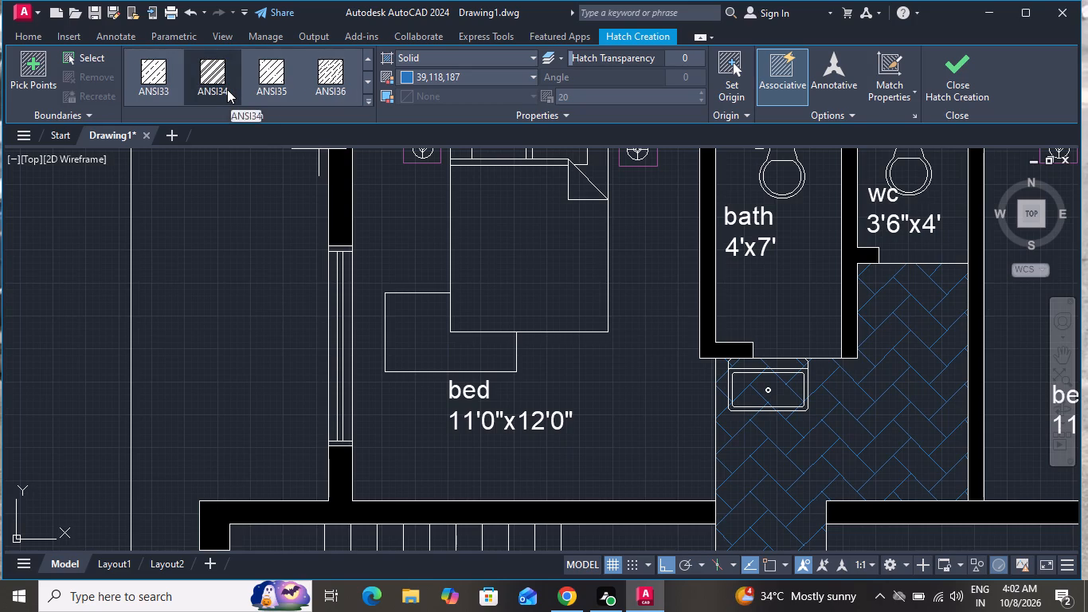
pyautogui.scroll(1, 227, 89)
pyautogui.scroll(-1, 227, 89)
pyautogui.scroll(3, 227, 89)
pyautogui.scroll(-2, 227, 90)
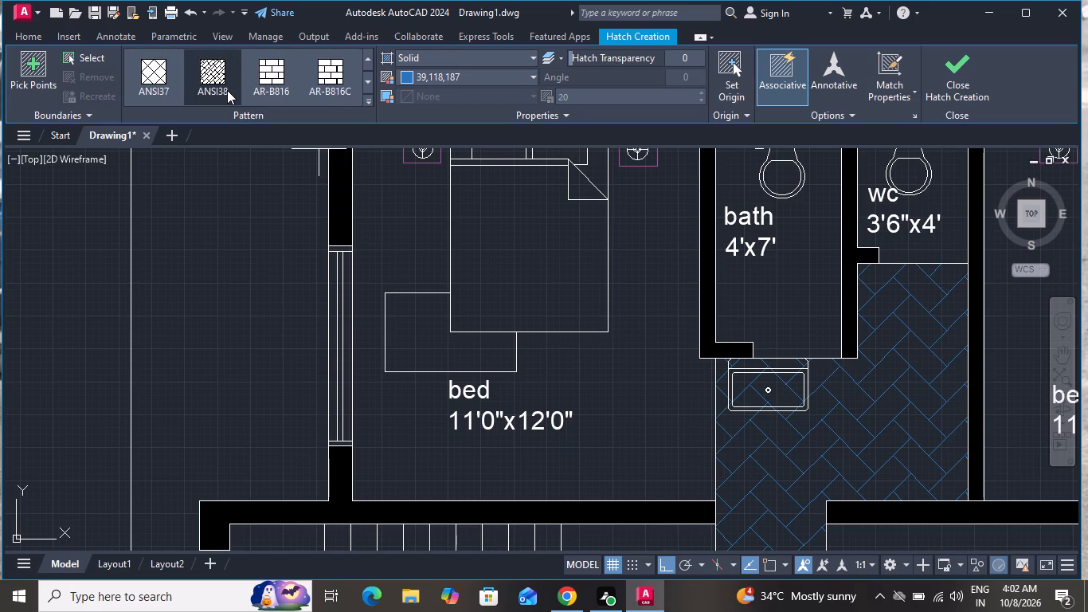
pyautogui.scroll(-3, 227, 90)
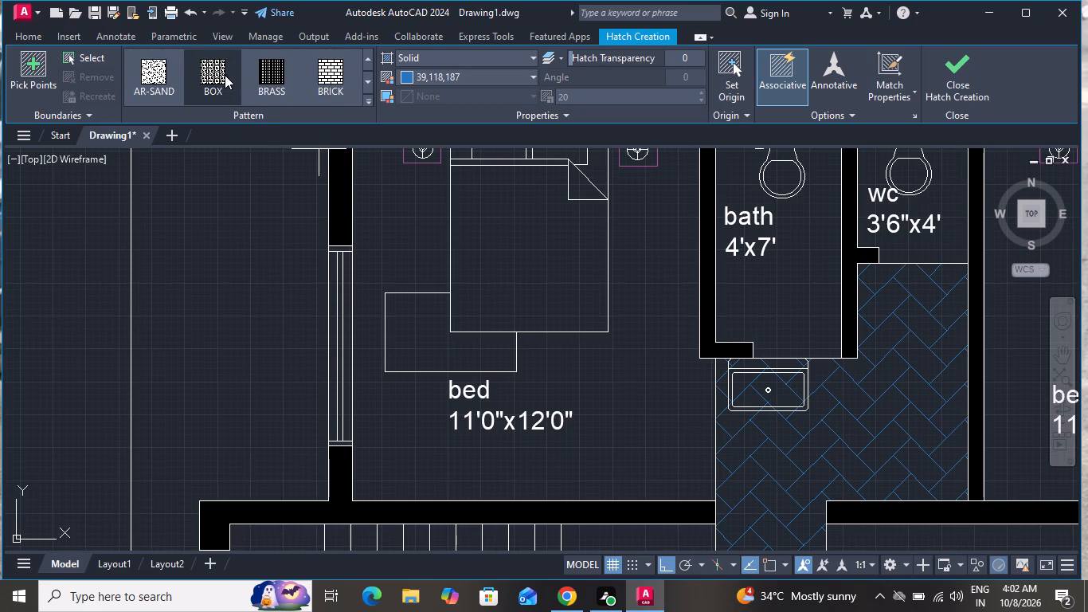
pyautogui.click(220, 74)
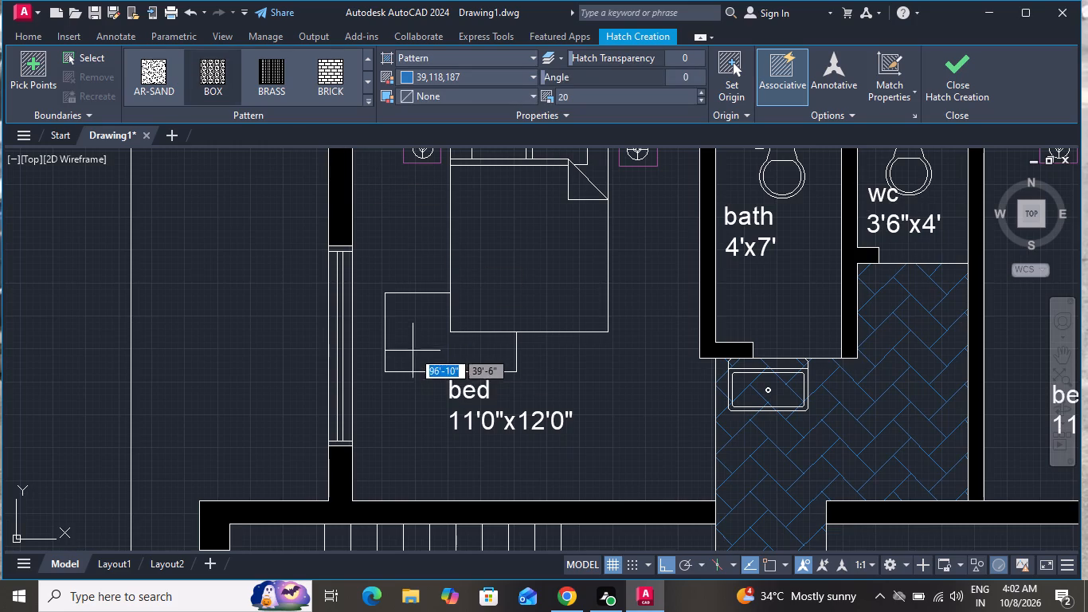
pyautogui.click(413, 347)
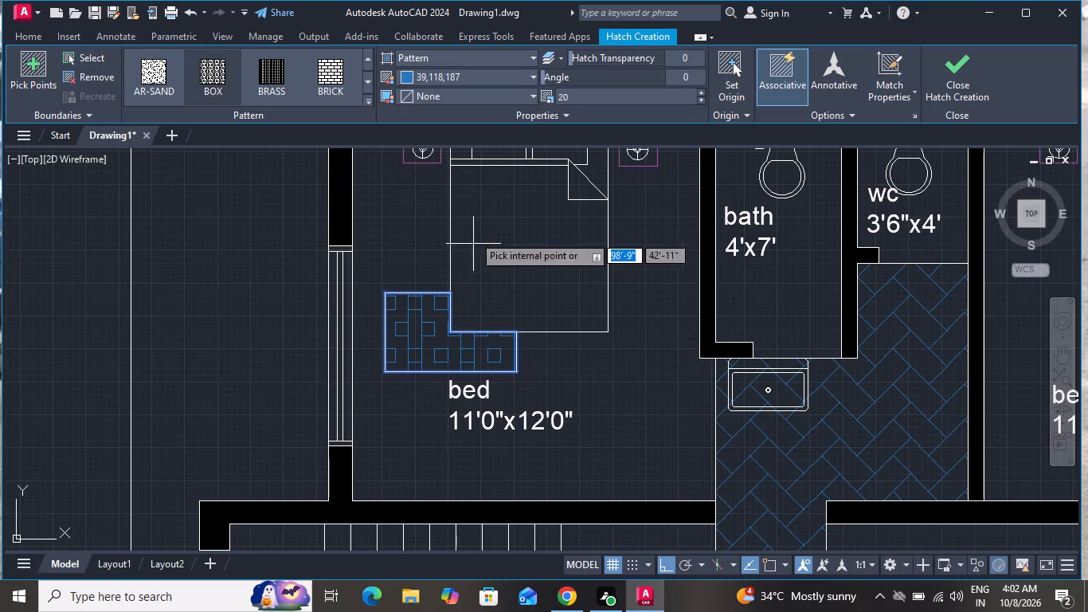
pyautogui.click(703, 100)
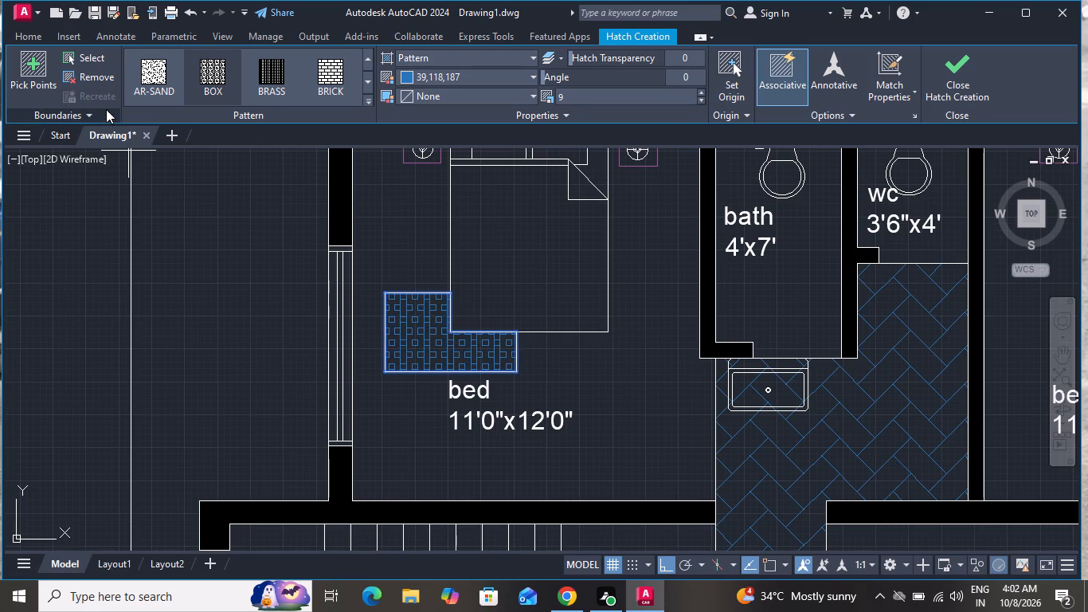
pyautogui.press('Escape')
# Change the rug hatch colour in the staircase-side bedroom to pink 221,179,212.
pyautogui.scroll(-3, 387, 330)
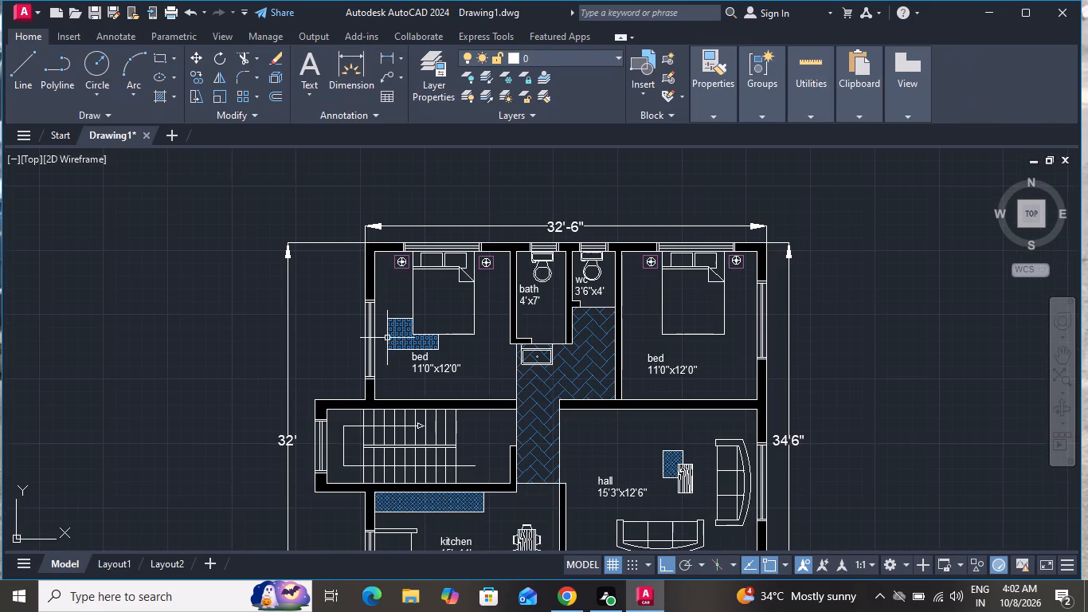
pyautogui.scroll(2, 429, 350)
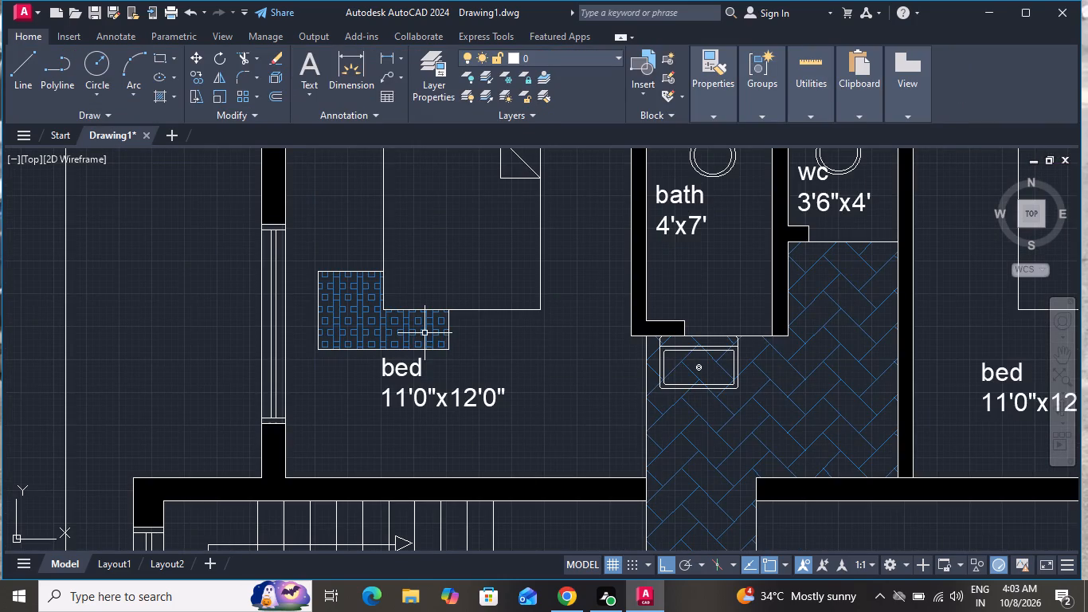
pyautogui.click(425, 333)
pyautogui.click(487, 74)
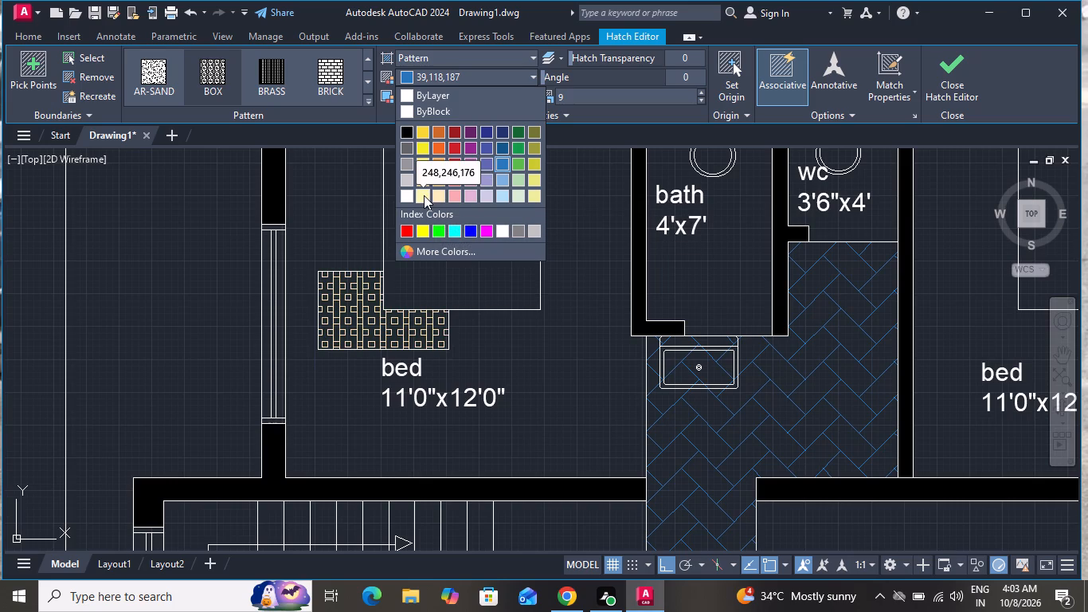
pyautogui.click(472, 201)
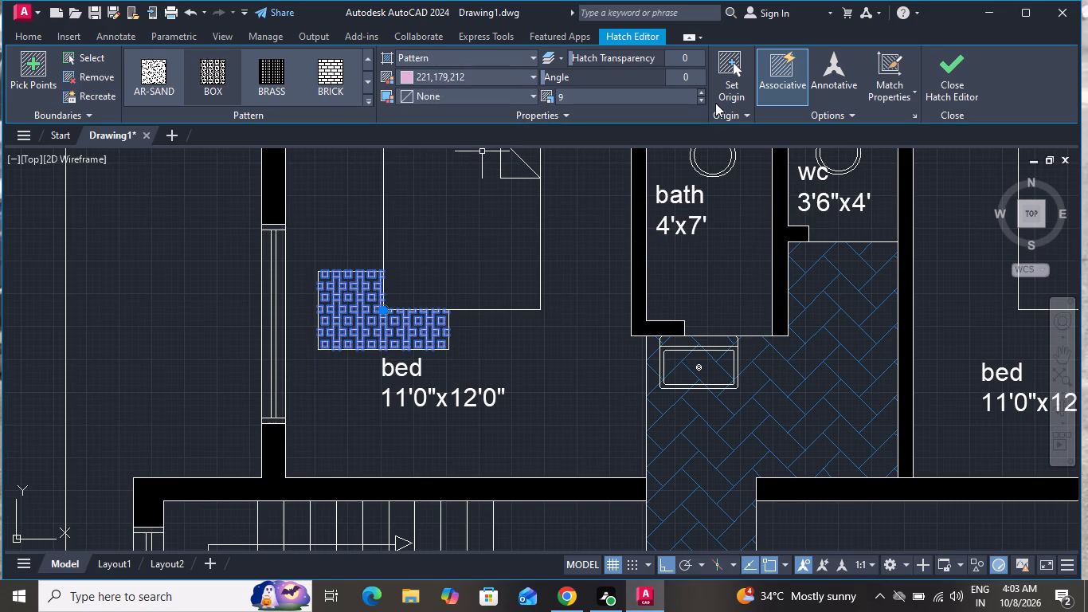
pyautogui.click(700, 99)
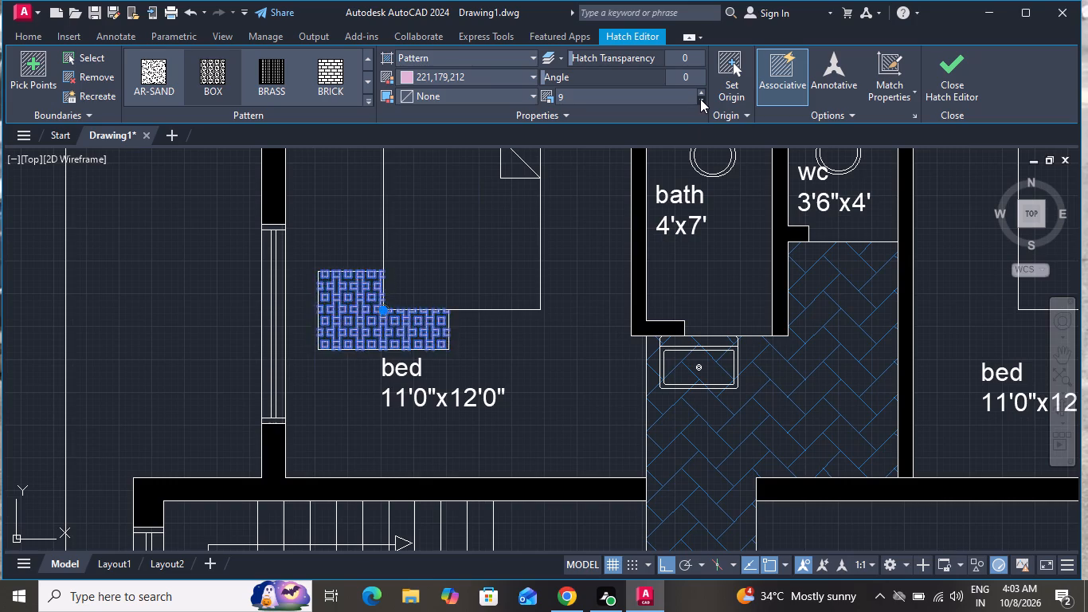
pyautogui.press('Escape')
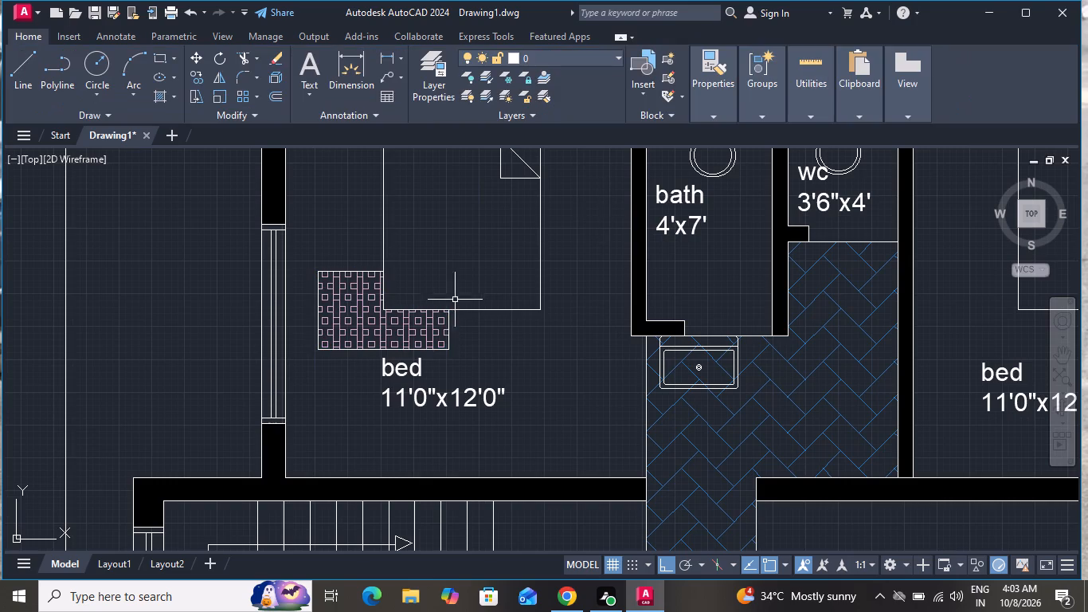
# Draw a matching L-shaped rug outline around the bed's corner in the hall-side bedroom, about 1'-5" out from the bed and 2'-4" long.
pyautogui.scroll(-1, 445, 308)
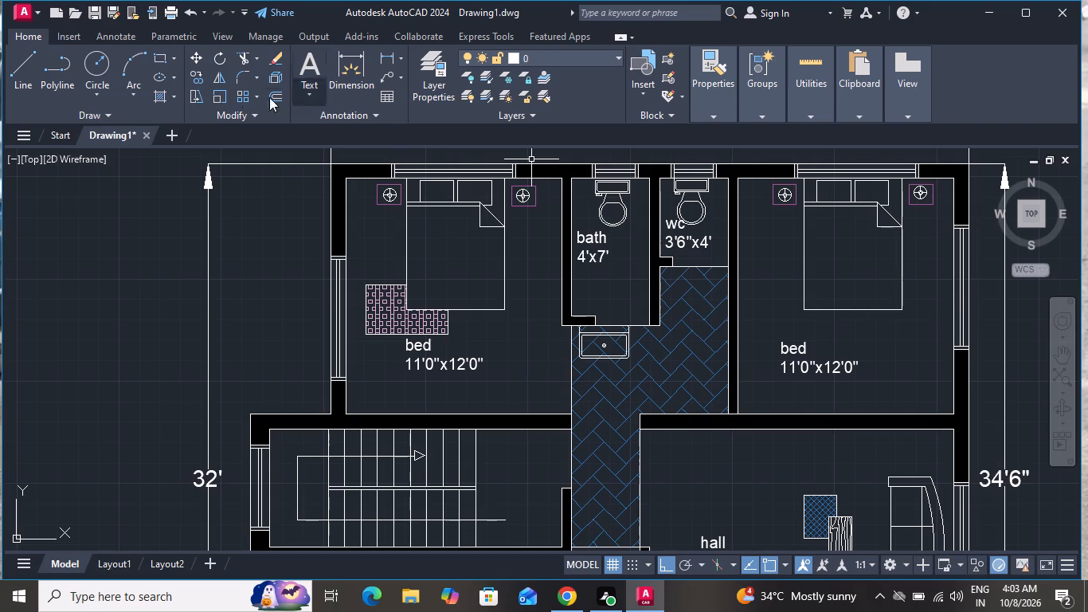
pyautogui.click(24, 52)
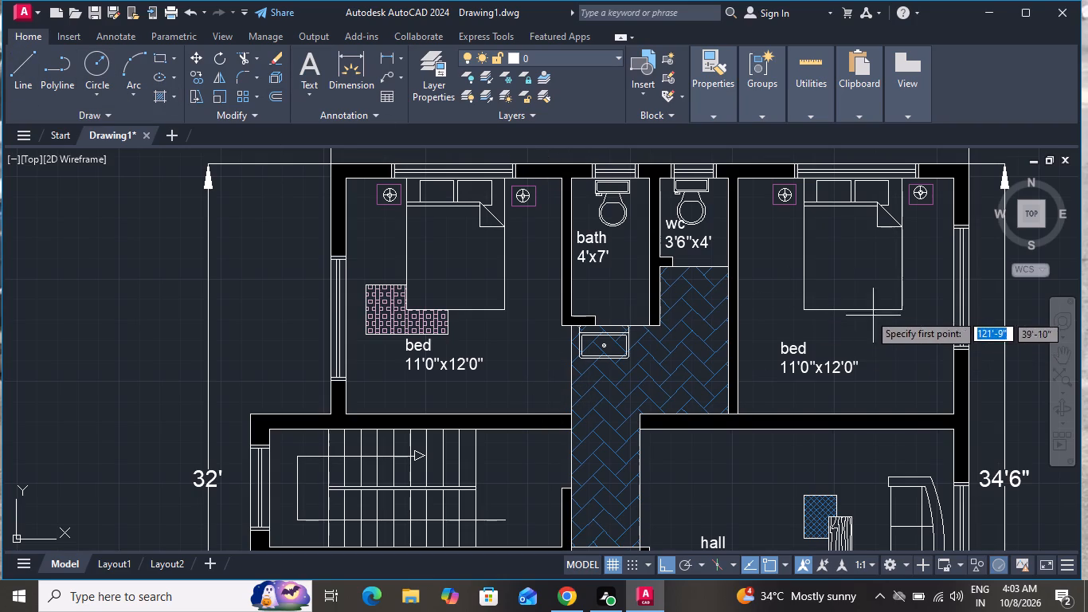
pyautogui.scroll(2, 805, 295)
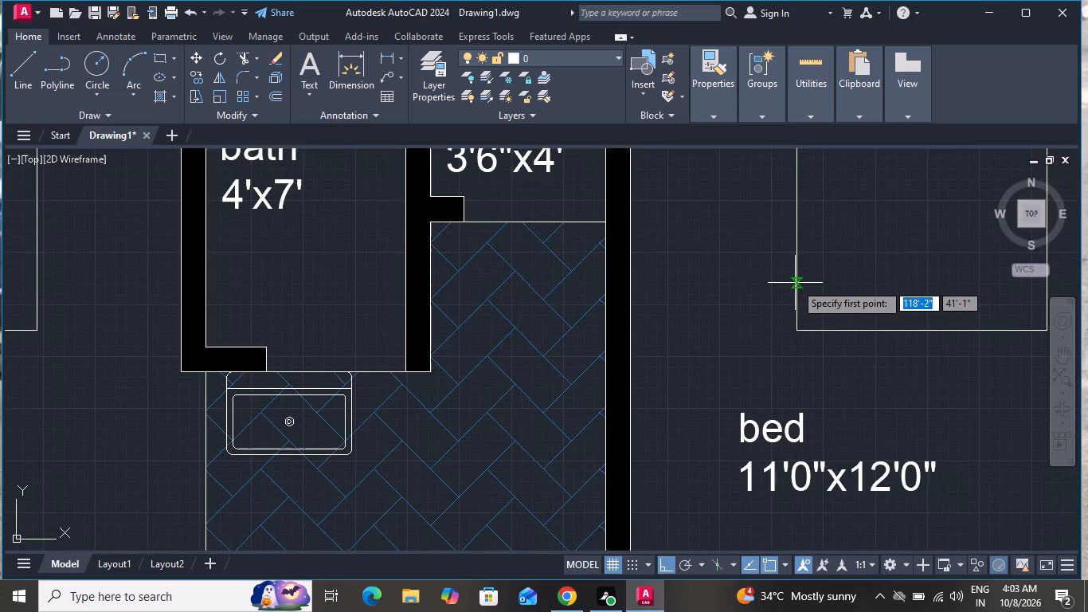
pyautogui.click(797, 282)
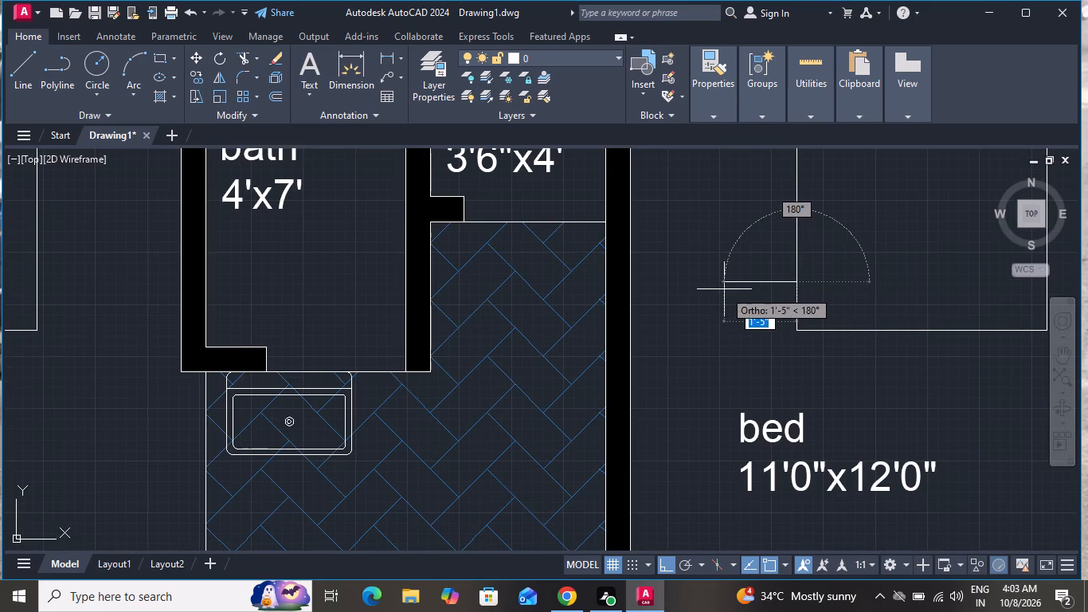
pyautogui.click(724, 282)
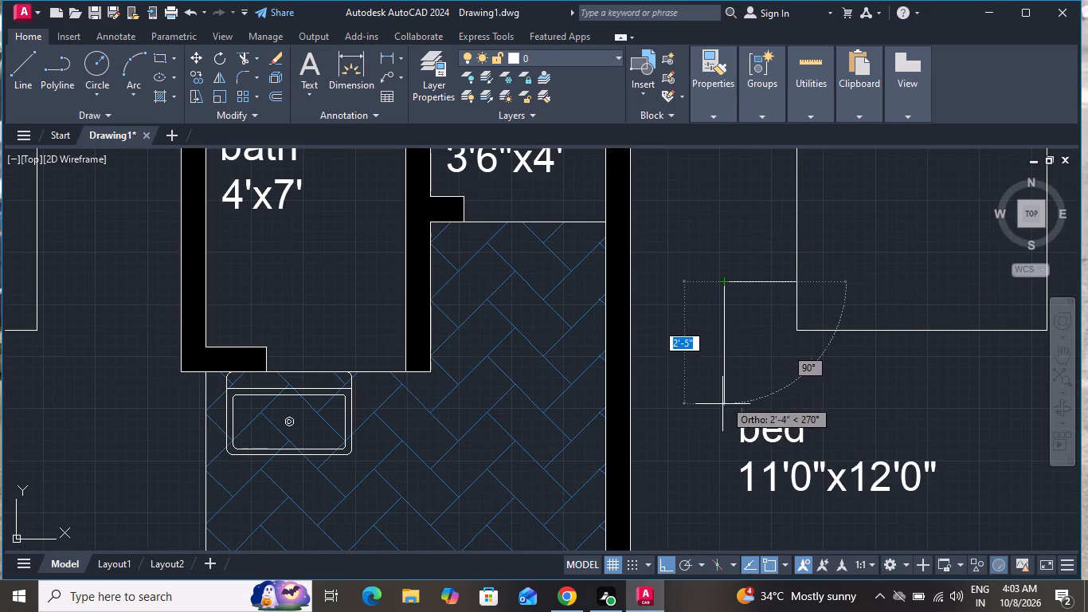
pyautogui.click(722, 404)
pyautogui.click(916, 394)
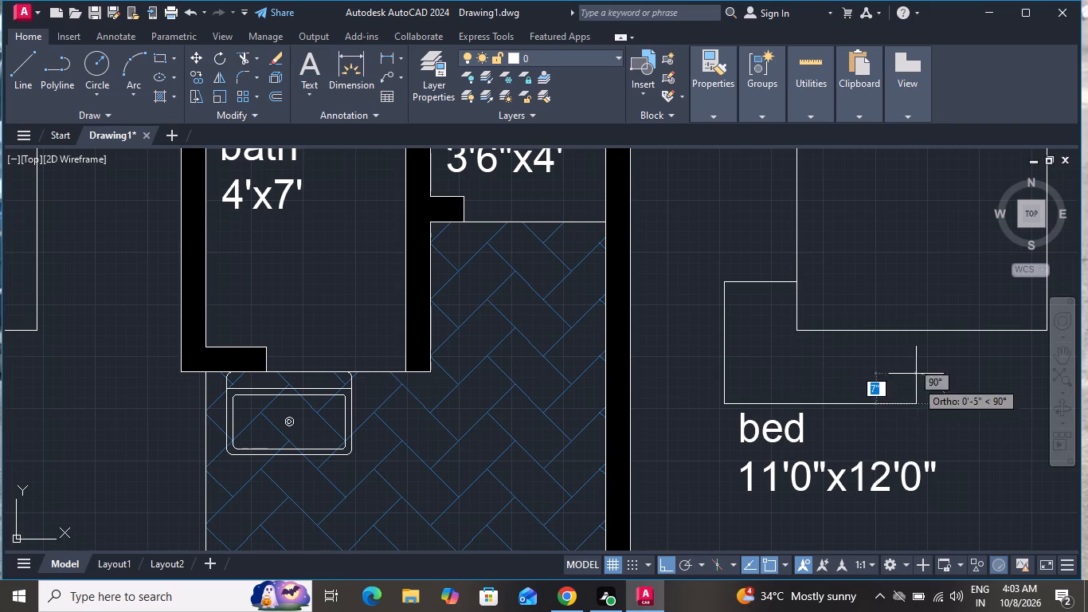
pyautogui.click(913, 331)
pyautogui.rightClick(913, 331)
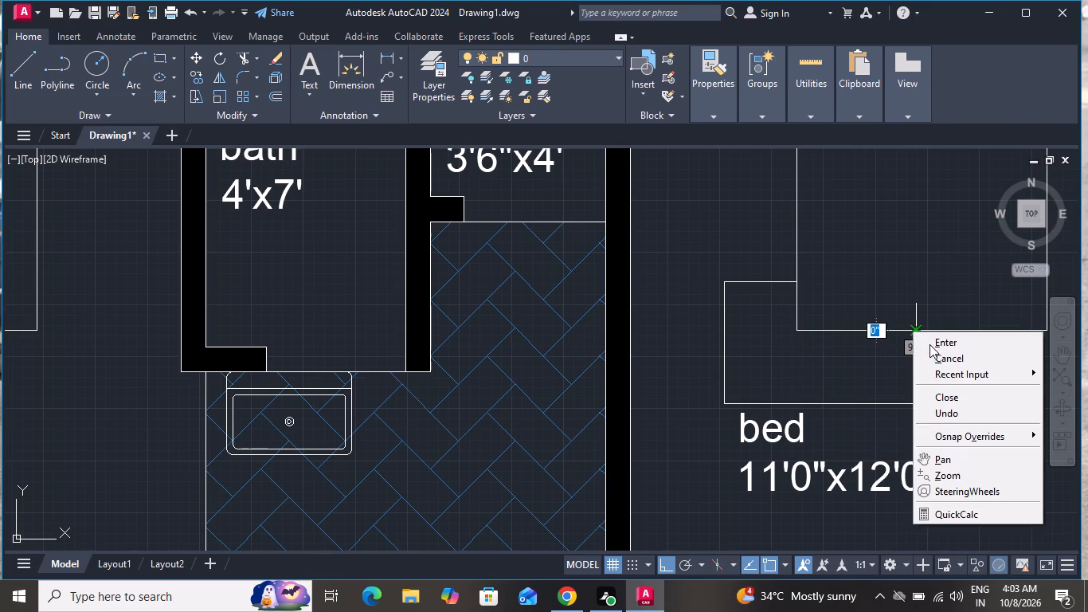
pyautogui.click(937, 355)
# Hatch the L-shaped rug outline in the hall-side bedroom with the BOX pattern at scale 9 in pink 221,179,212.
pyautogui.scroll(-1, 859, 383)
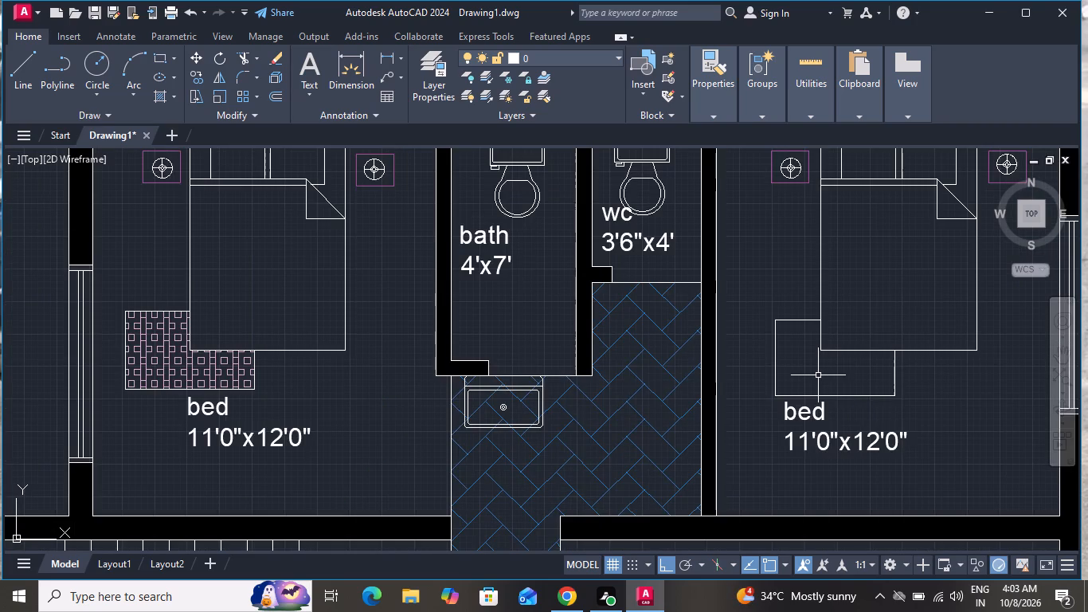
pyautogui.click(163, 96)
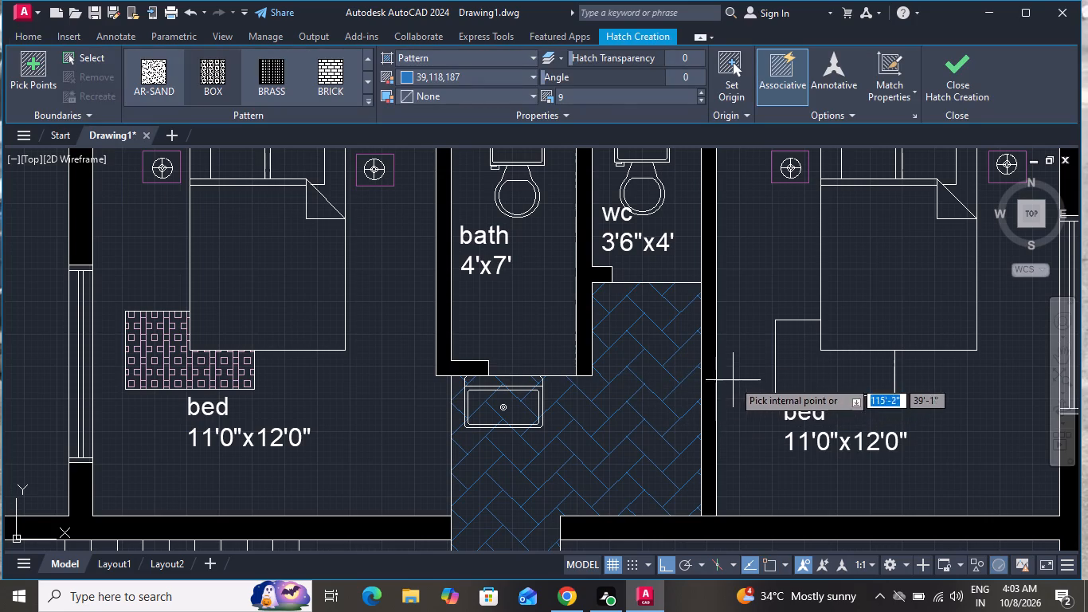
pyautogui.click(808, 375)
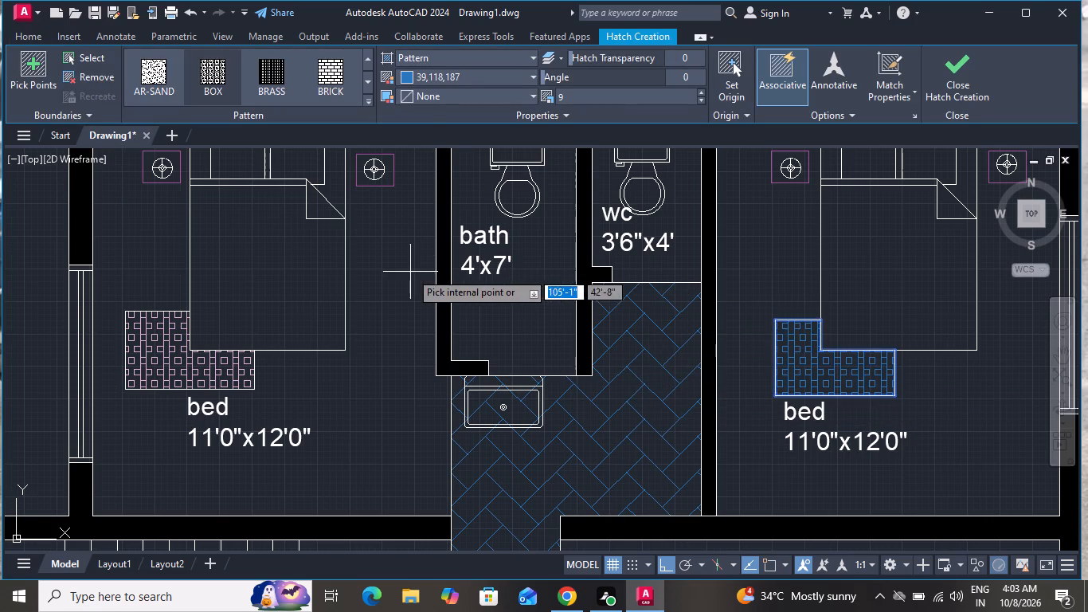
pyautogui.click(460, 71)
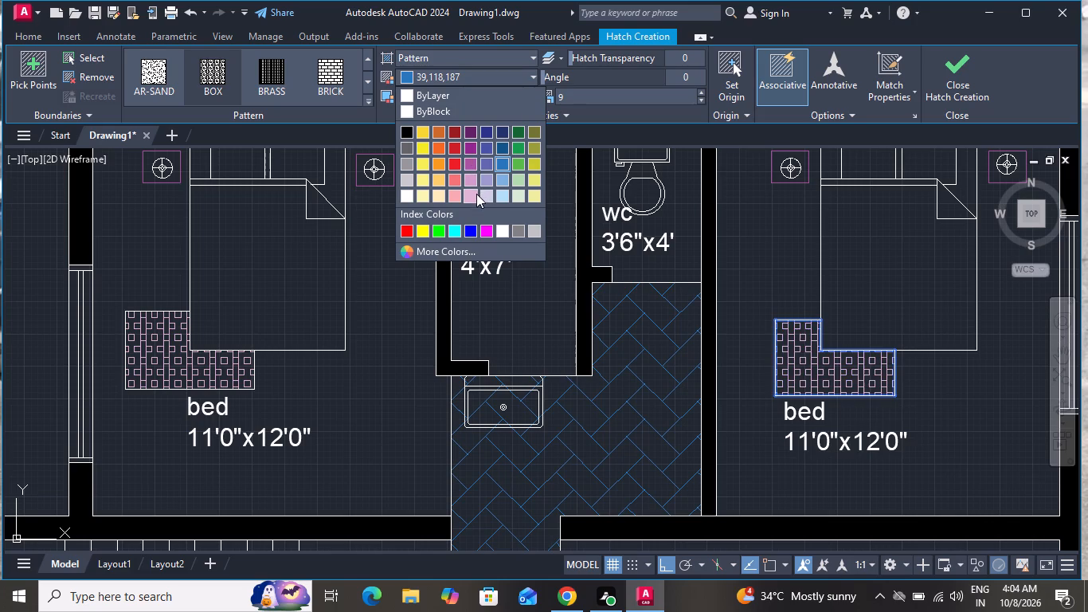
pyautogui.click(476, 195)
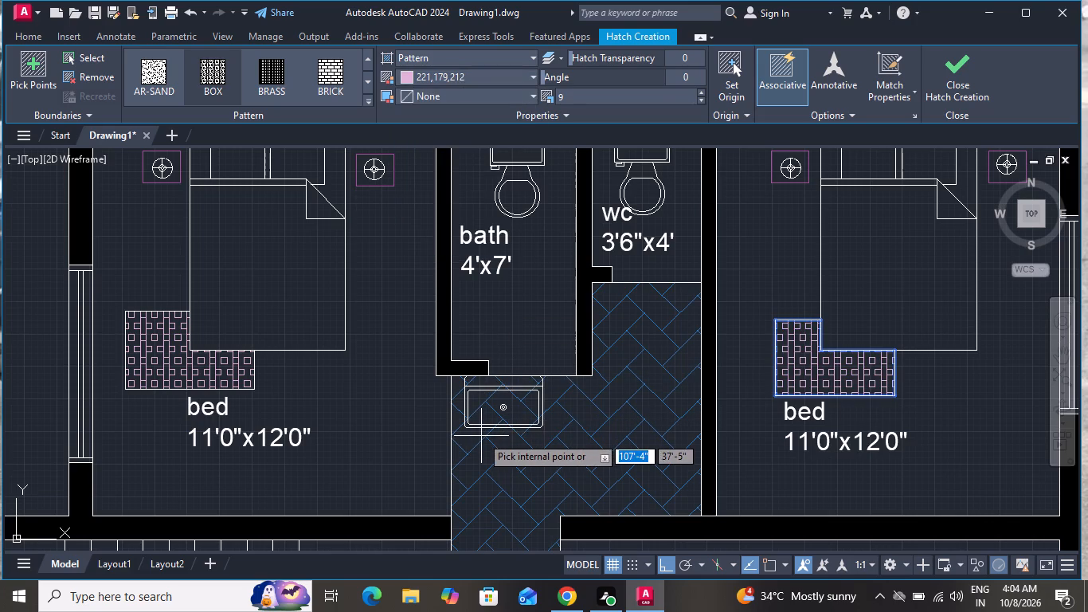
pyautogui.press('Escape')
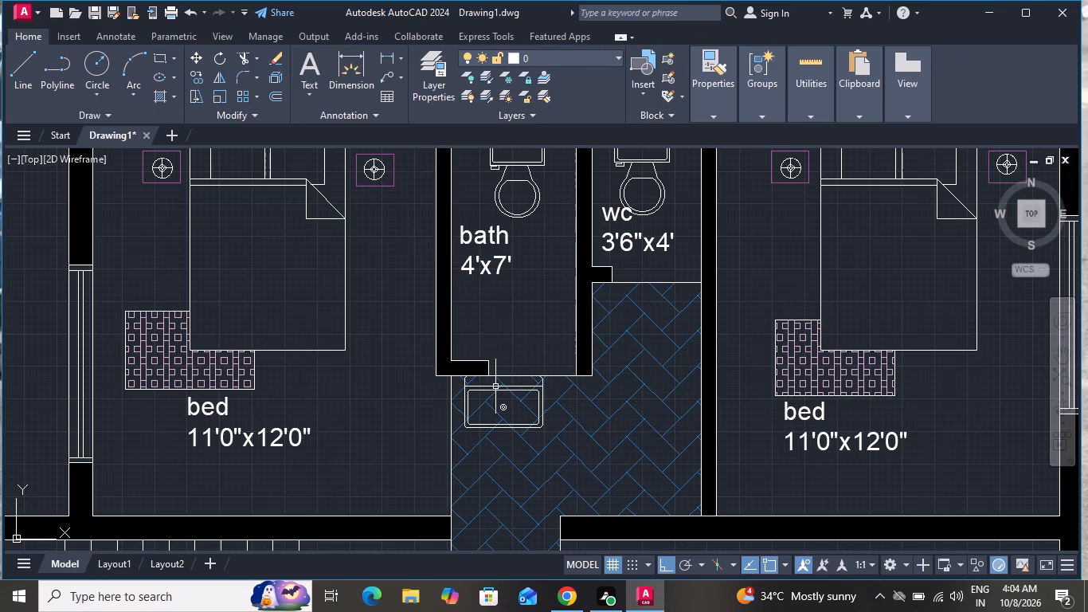
# Set the colour of the washbasin outside the bath to green 19,155,72.
pyautogui.click(495, 387)
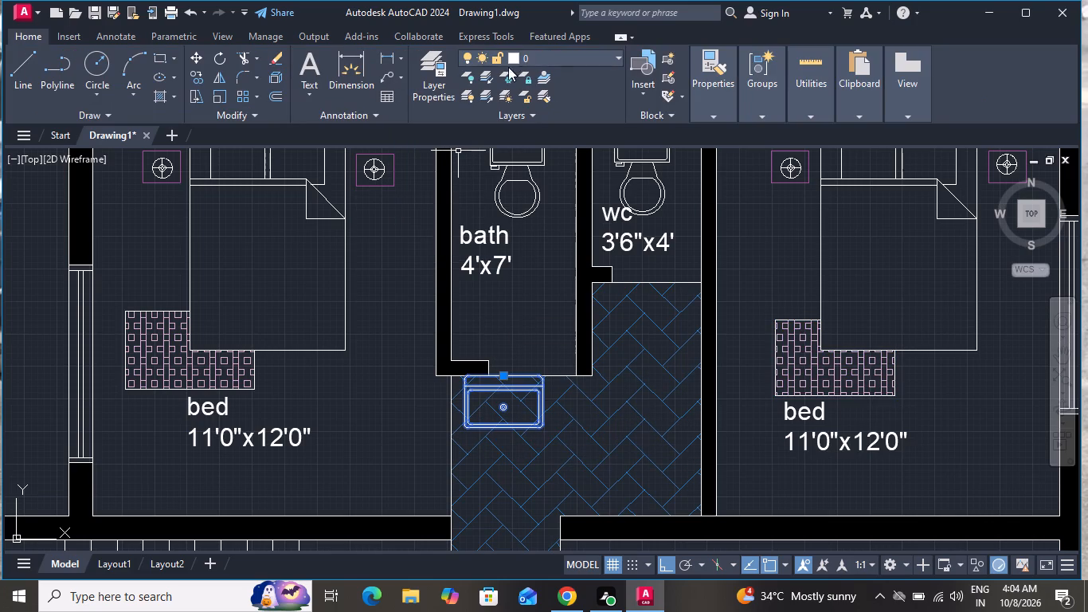
pyautogui.click(707, 84)
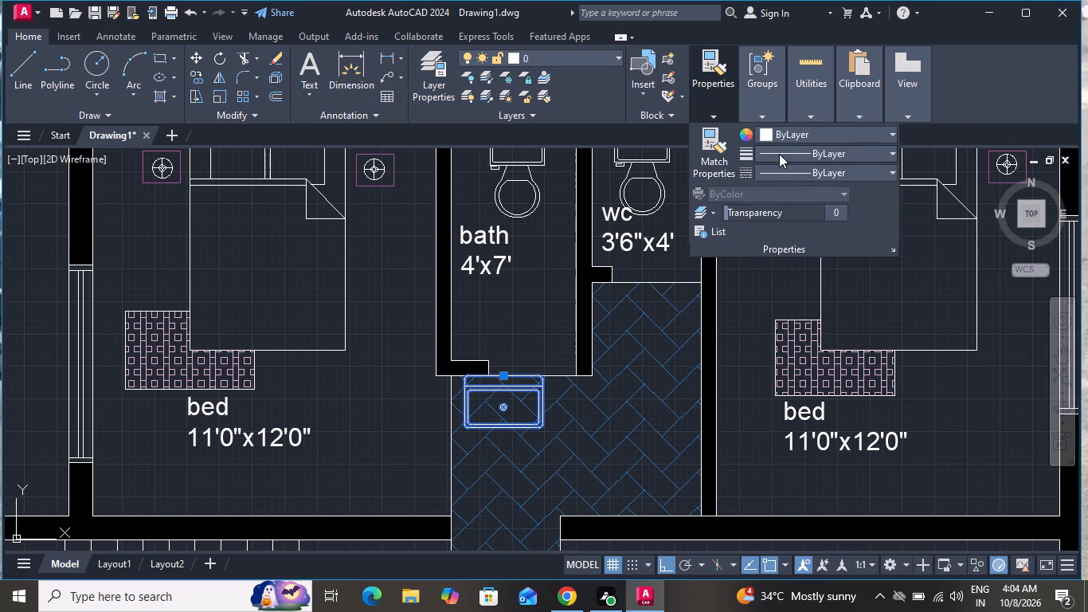
pyautogui.click(797, 134)
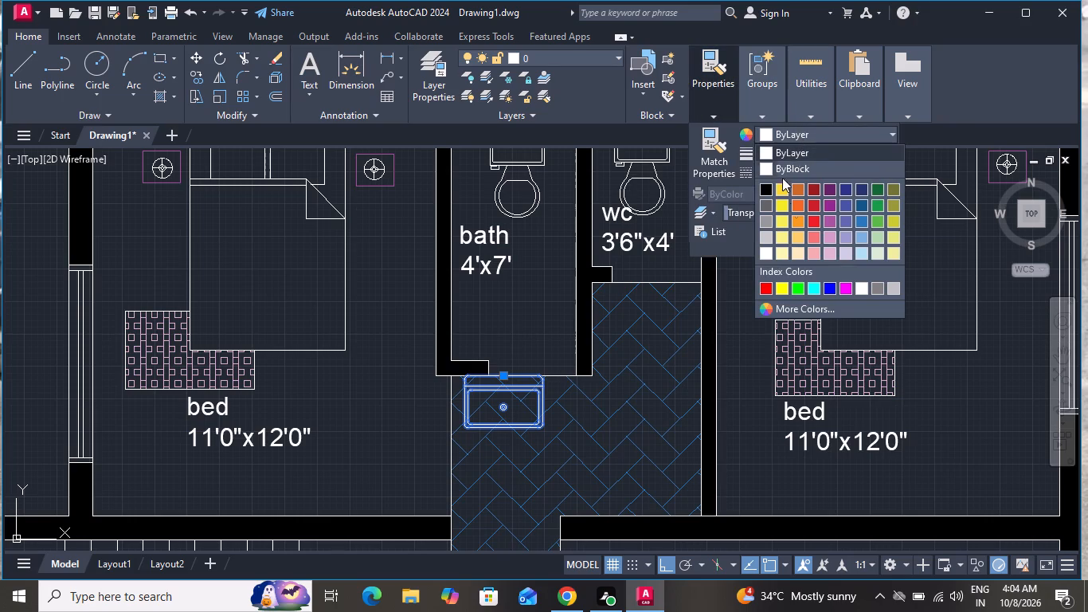
pyautogui.click(879, 206)
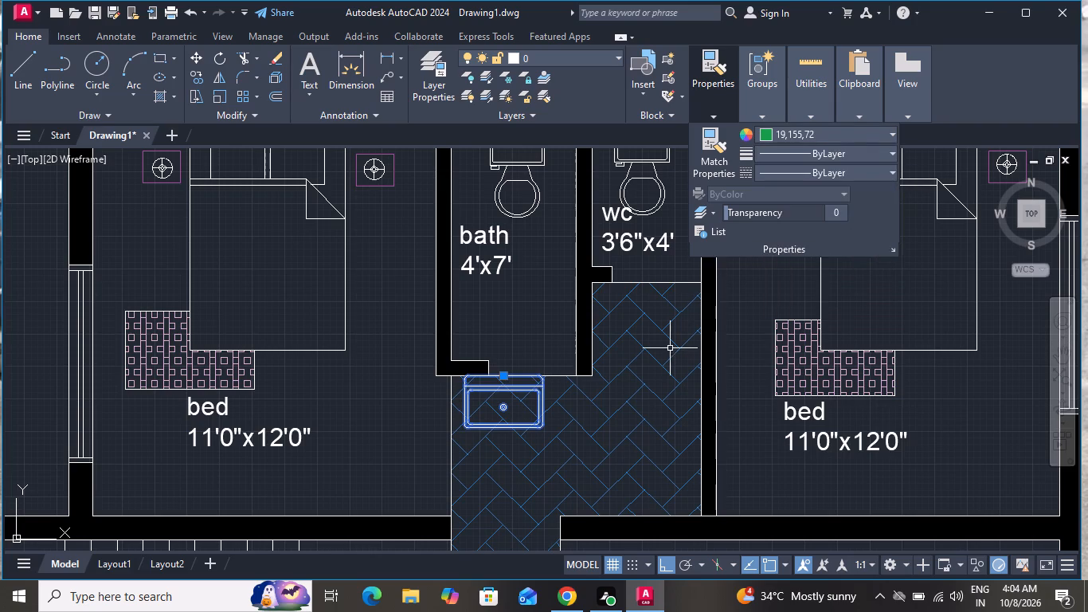
pyautogui.press('Escape')
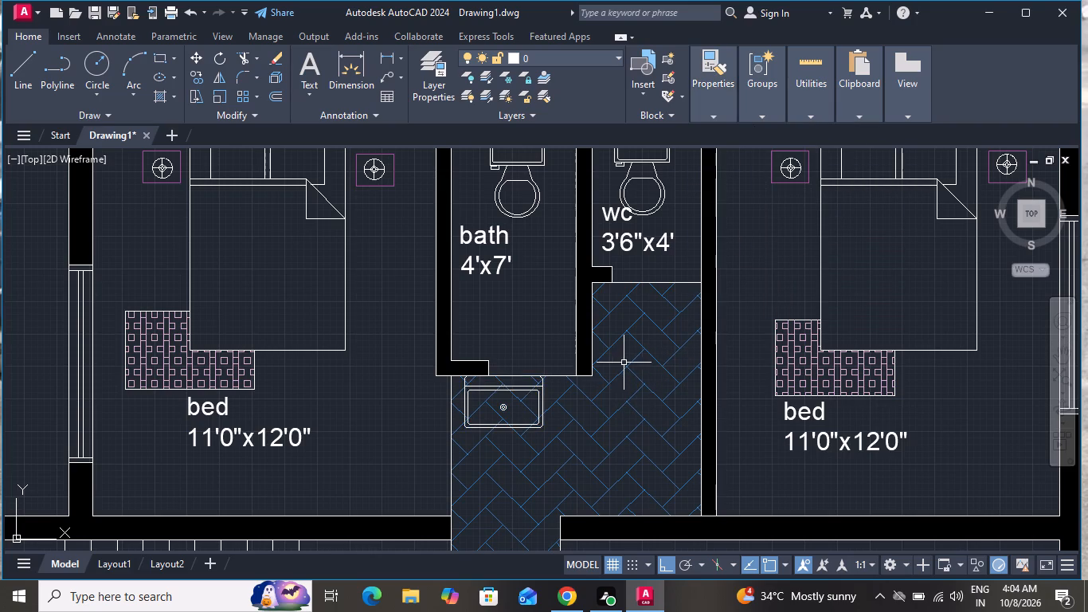
# Draw a long rectangular unit outline with lines, about 1'-5" deep, against the hall side of the wall shared with the bedroom.
pyautogui.scroll(4, 500, 397)
pyautogui.scroll(-4, 500, 397)
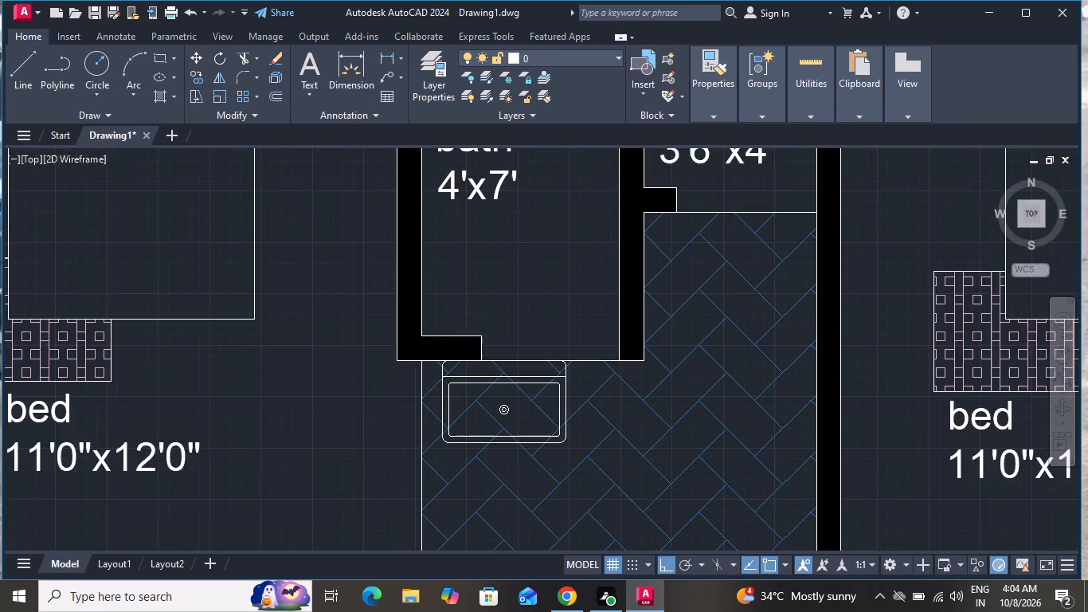
pyautogui.scroll(-3, 505, 388)
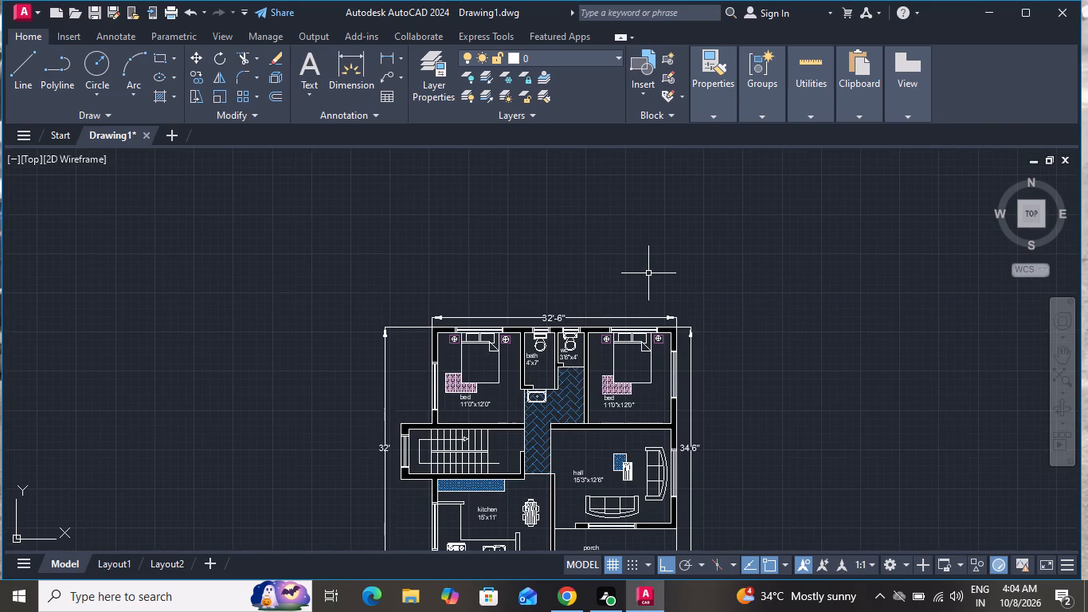
pyautogui.click(29, 65)
pyautogui.scroll(2, 607, 437)
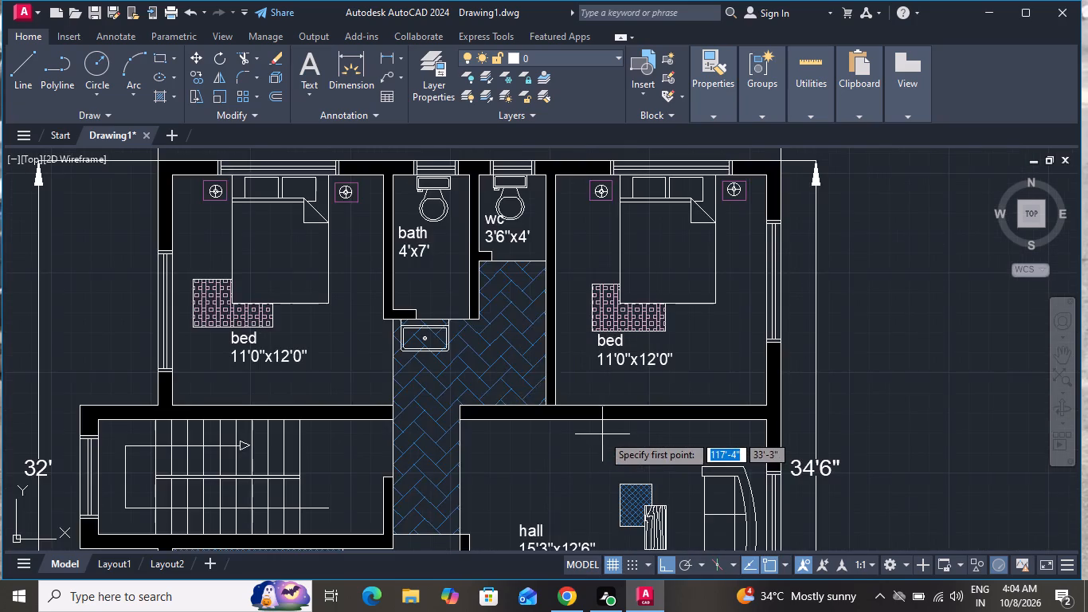
pyautogui.scroll(2, 602, 434)
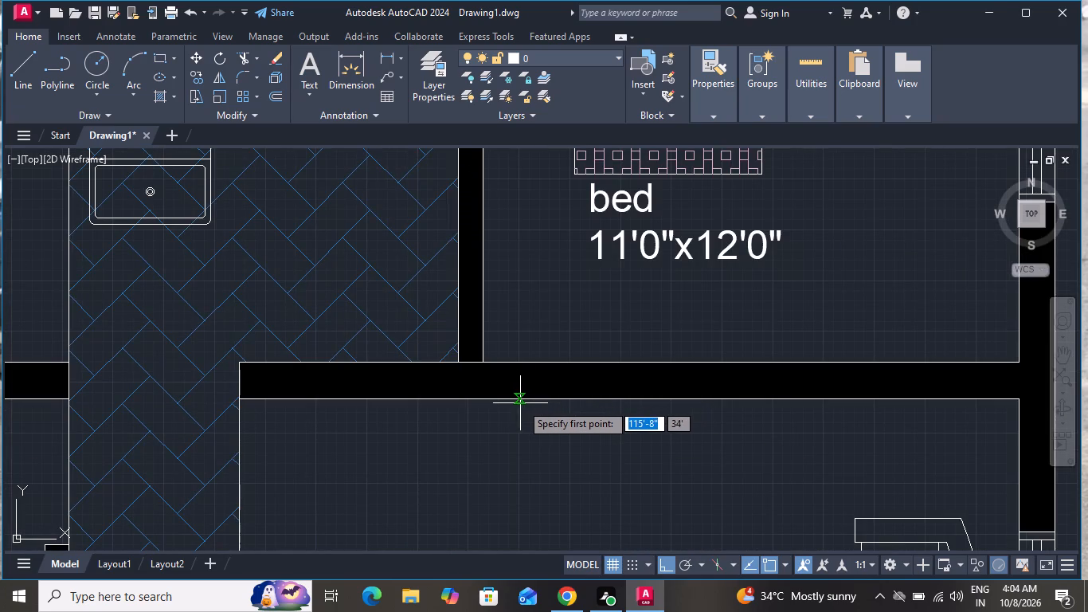
pyautogui.click(528, 398)
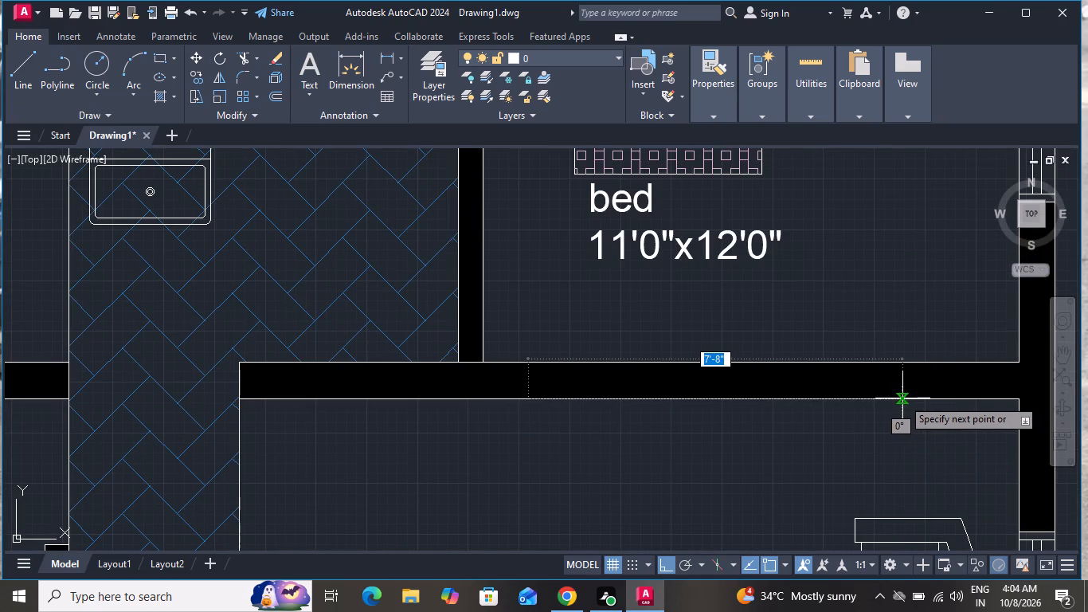
pyautogui.click(831, 399)
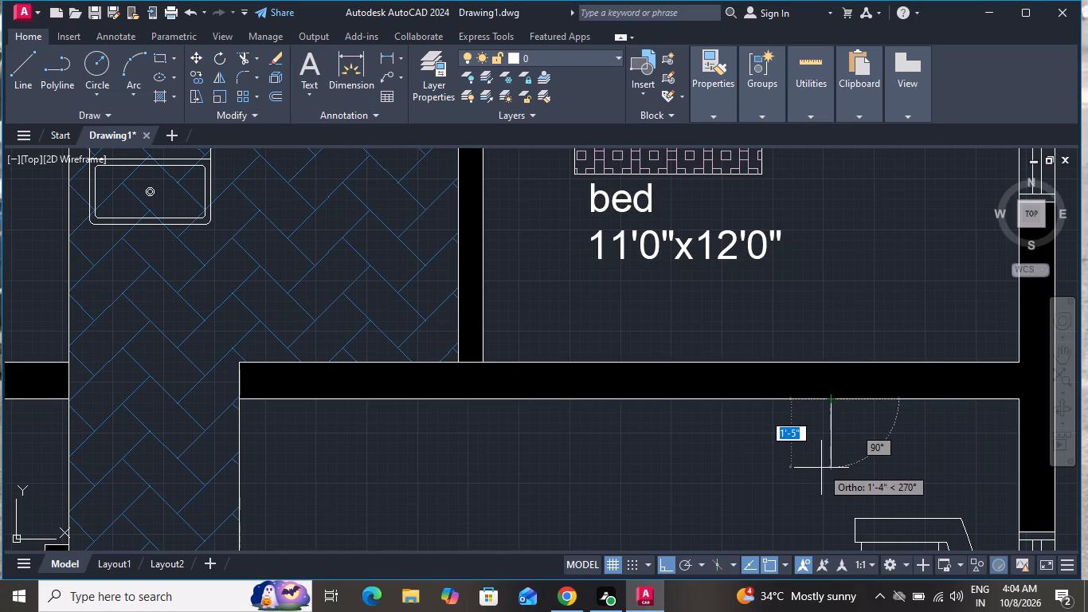
pyautogui.click(821, 468)
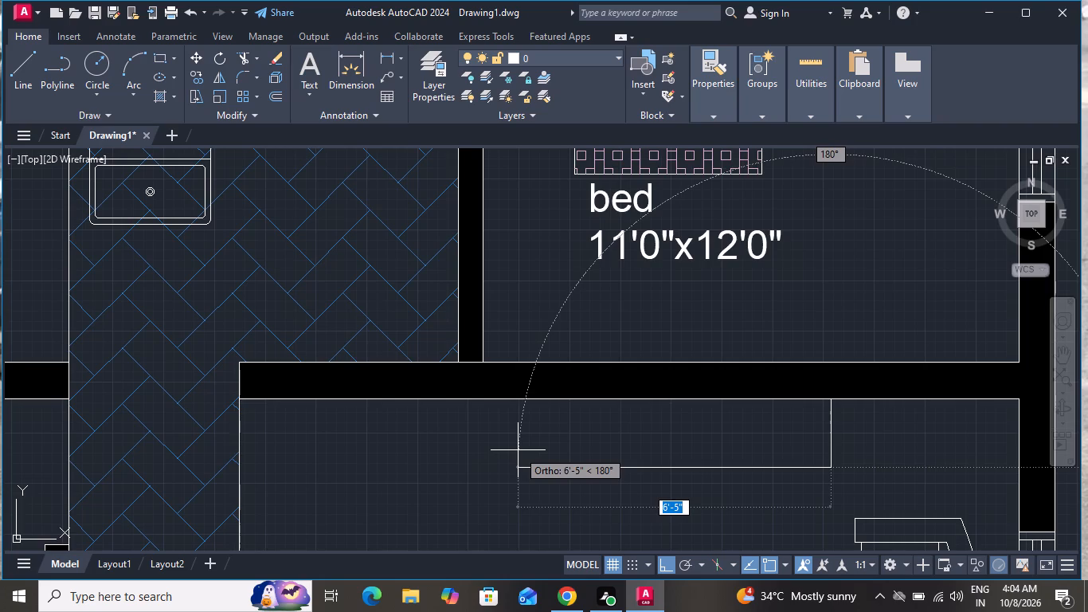
pyautogui.click(545, 453)
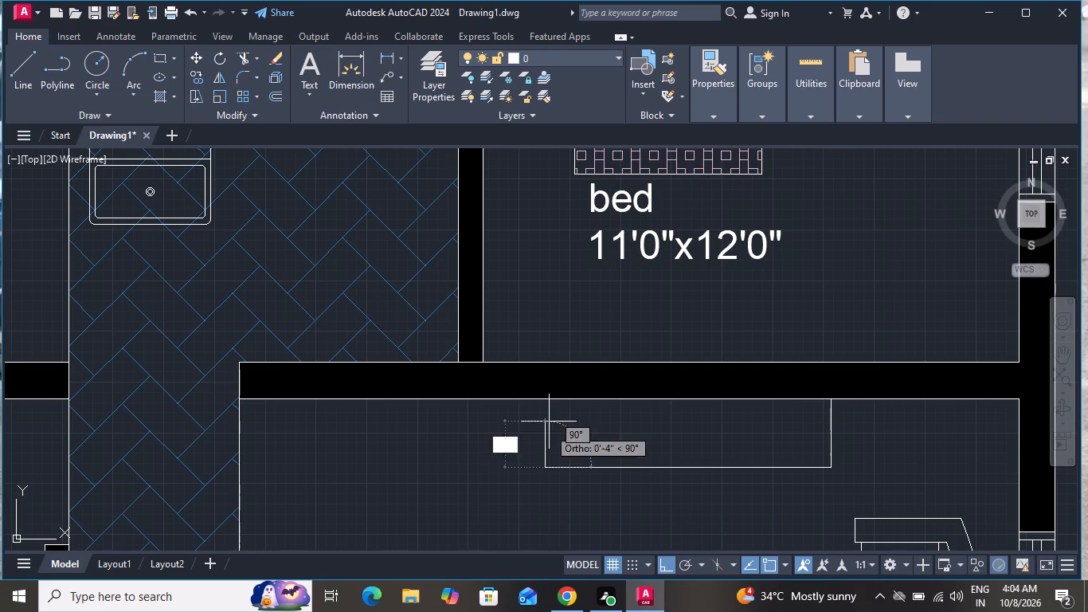
pyautogui.click(549, 396)
pyautogui.rightClick(549, 396)
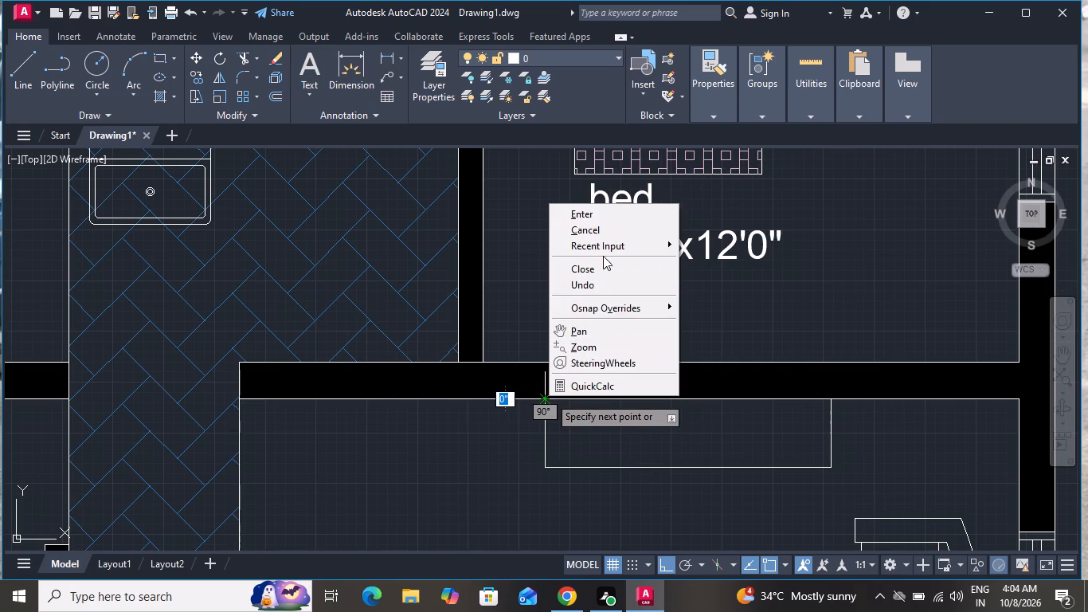
pyautogui.click(607, 231)
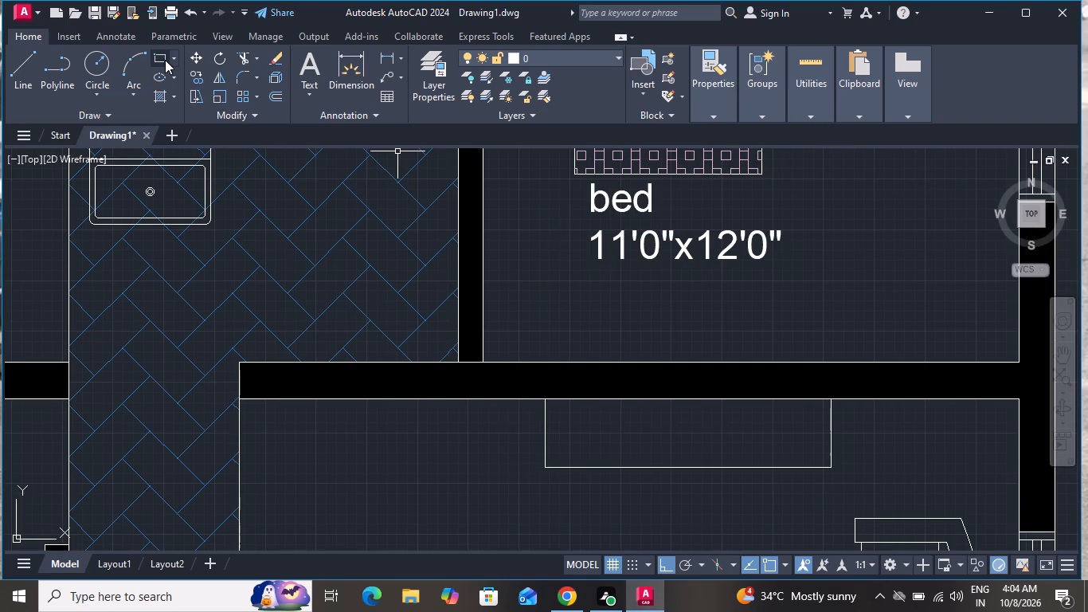
# Draw a rectangle at each end of the hall wall unit, about 1'-7" by 1'-9" and 1'-6" by 1'-9".
pyautogui.click(165, 60)
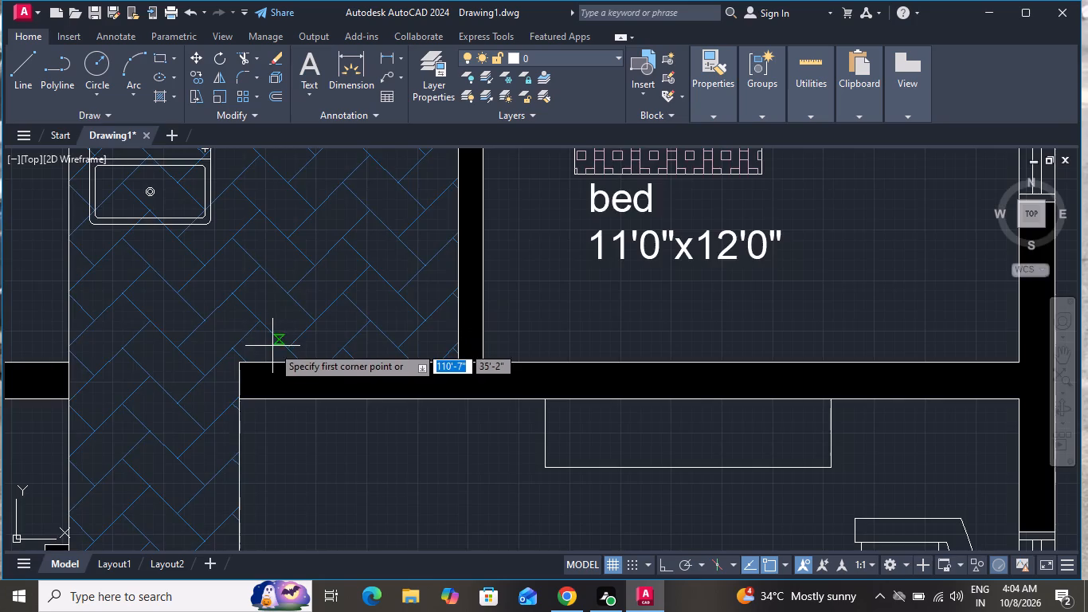
pyautogui.scroll(1, 272, 347)
pyautogui.click(703, 430)
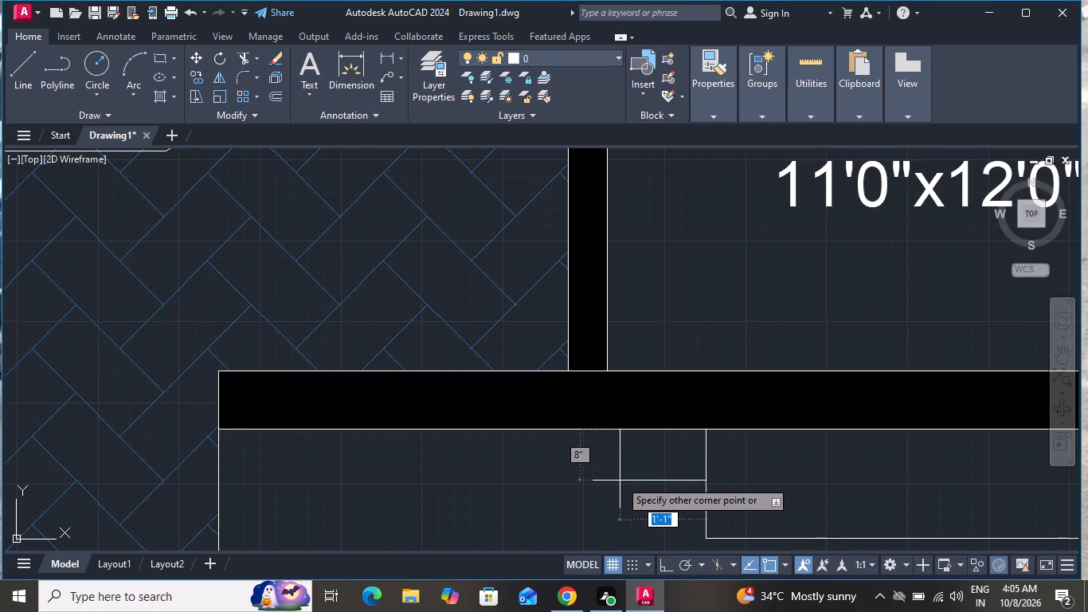
pyautogui.scroll(-2, 620, 474)
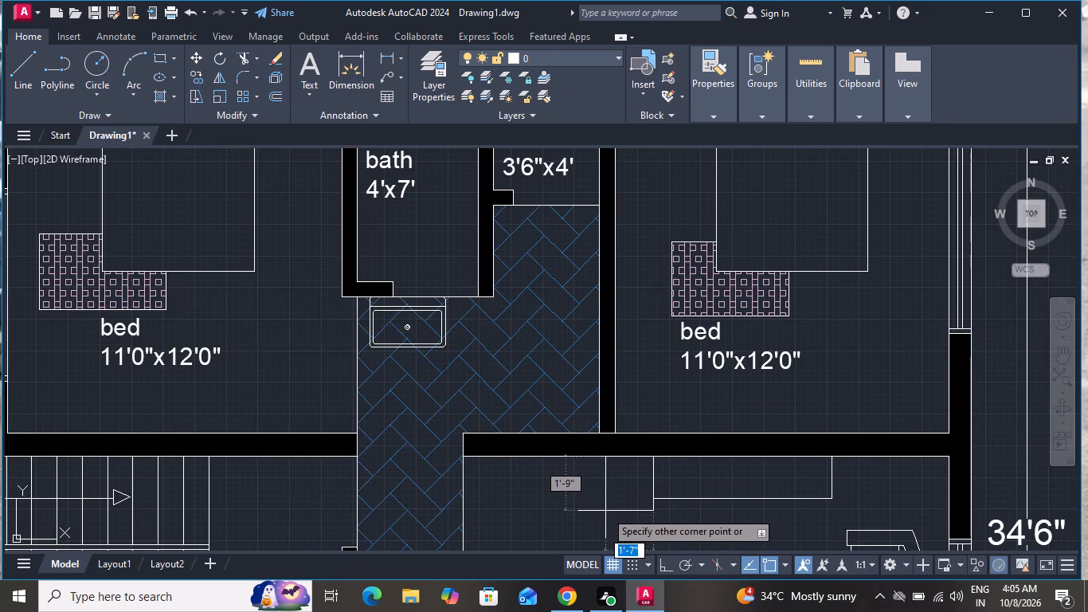
pyautogui.click(605, 511)
pyautogui.click(160, 55)
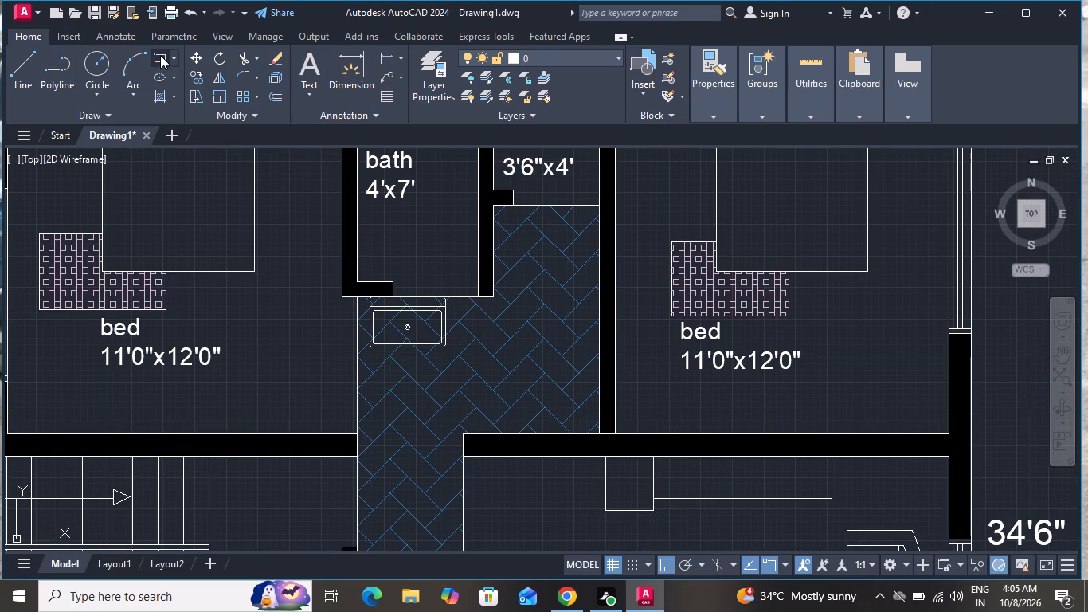
pyautogui.click(832, 453)
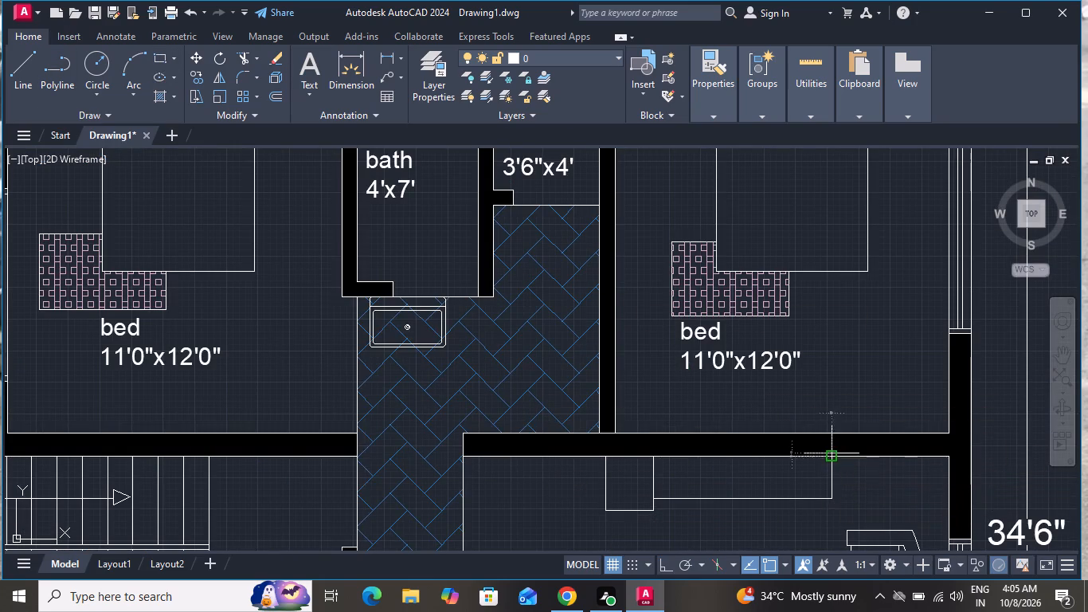
pyautogui.click(878, 509)
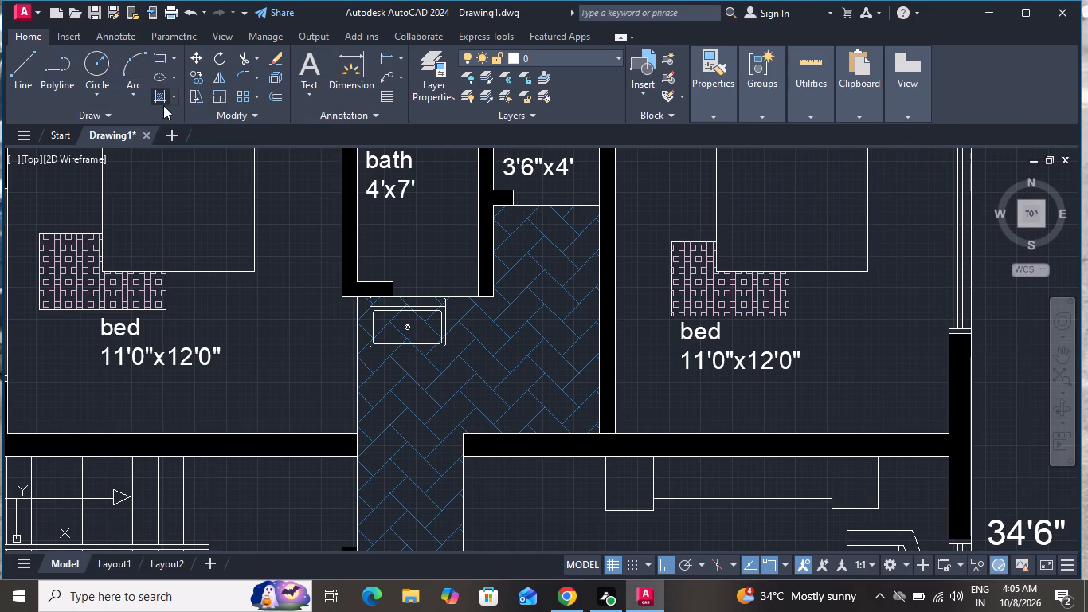
# Fill the middle section of the hall wall unit with a SOLID hatch in pink 221,179,212.
pyautogui.click(159, 90)
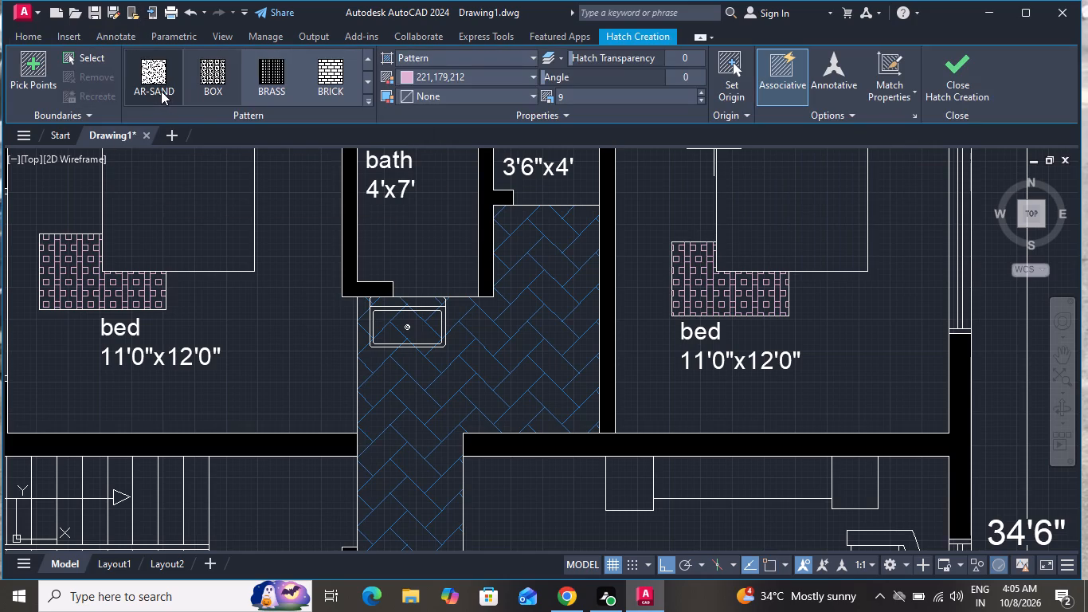
pyautogui.scroll(-1, 171, 87)
pyautogui.scroll(1, 171, 88)
pyautogui.scroll(-1, 171, 88)
pyautogui.scroll(1, 174, 88)
pyautogui.scroll(-1, 174, 88)
pyautogui.scroll(4, 174, 88)
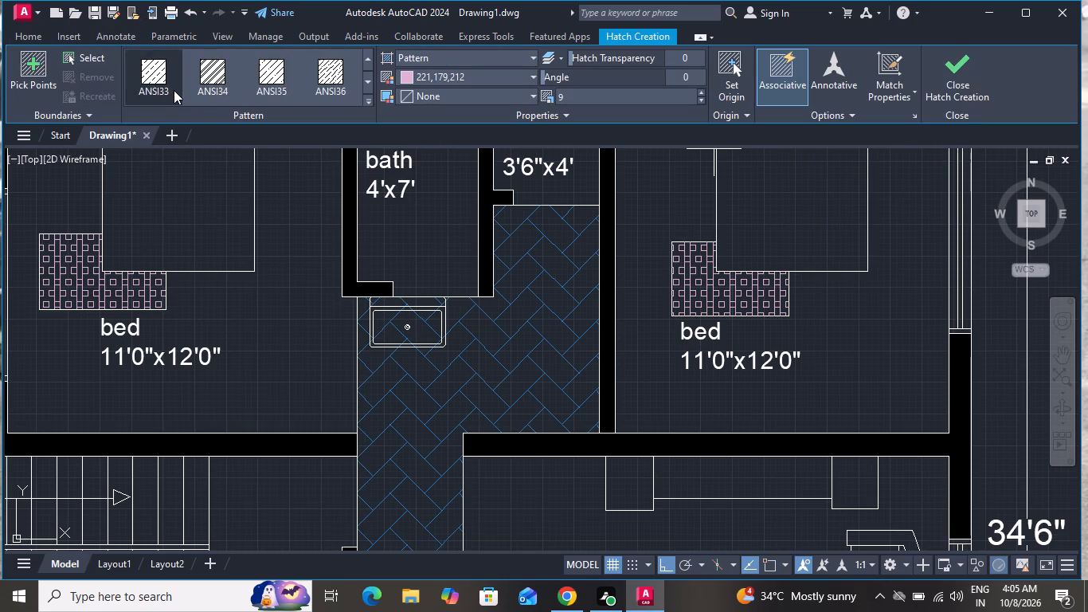
pyautogui.scroll(5, 174, 90)
pyautogui.click(159, 77)
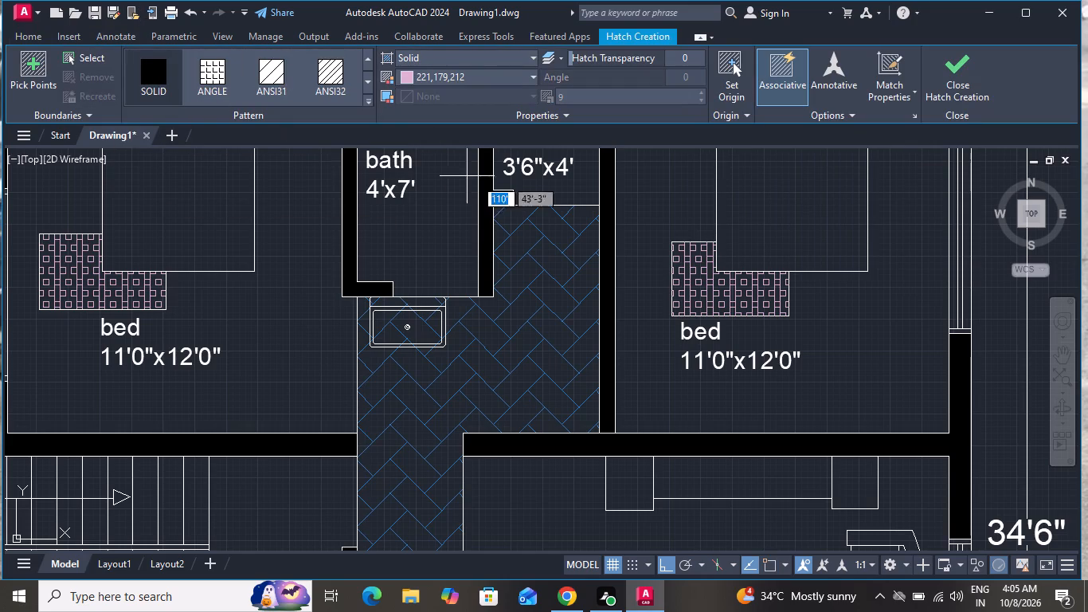
pyautogui.click(765, 480)
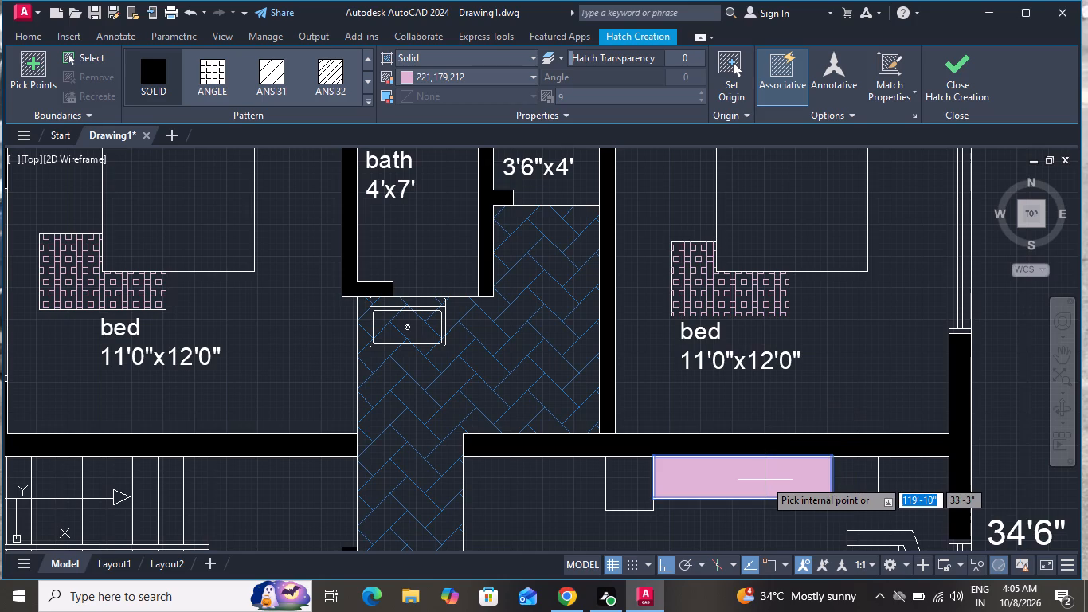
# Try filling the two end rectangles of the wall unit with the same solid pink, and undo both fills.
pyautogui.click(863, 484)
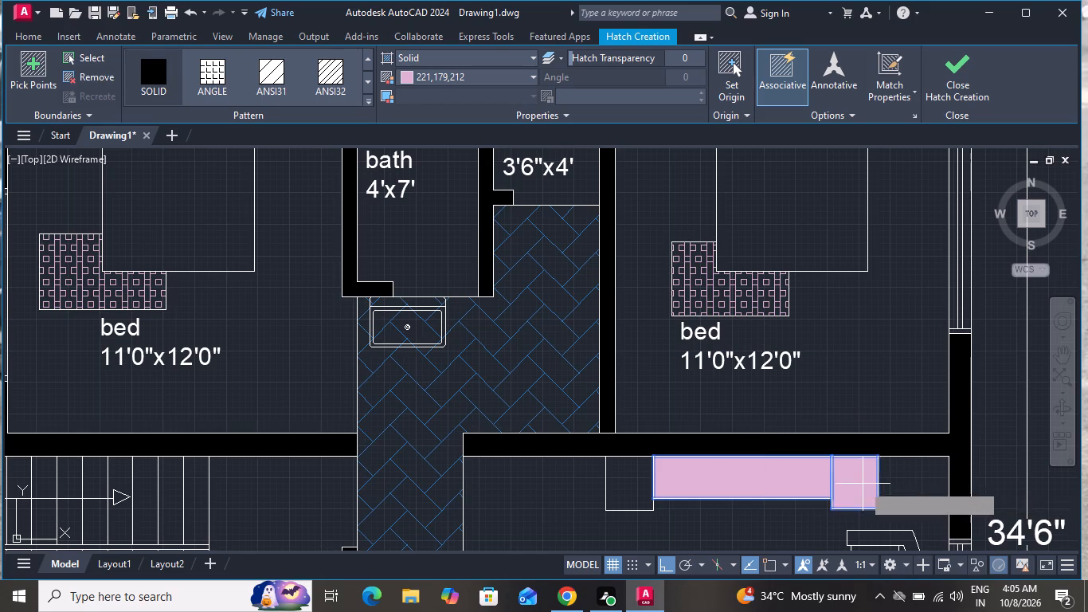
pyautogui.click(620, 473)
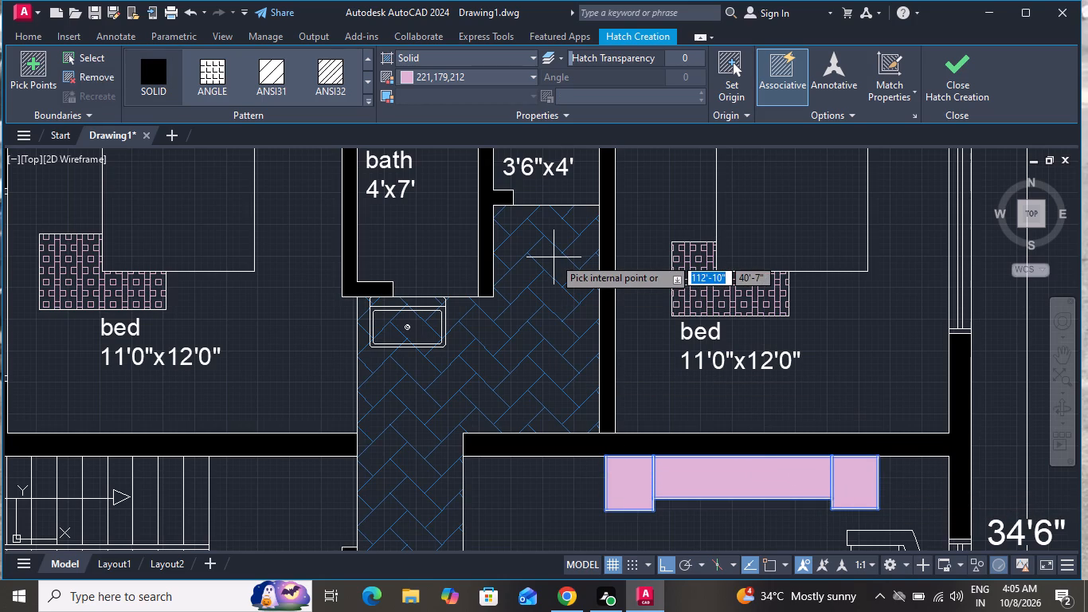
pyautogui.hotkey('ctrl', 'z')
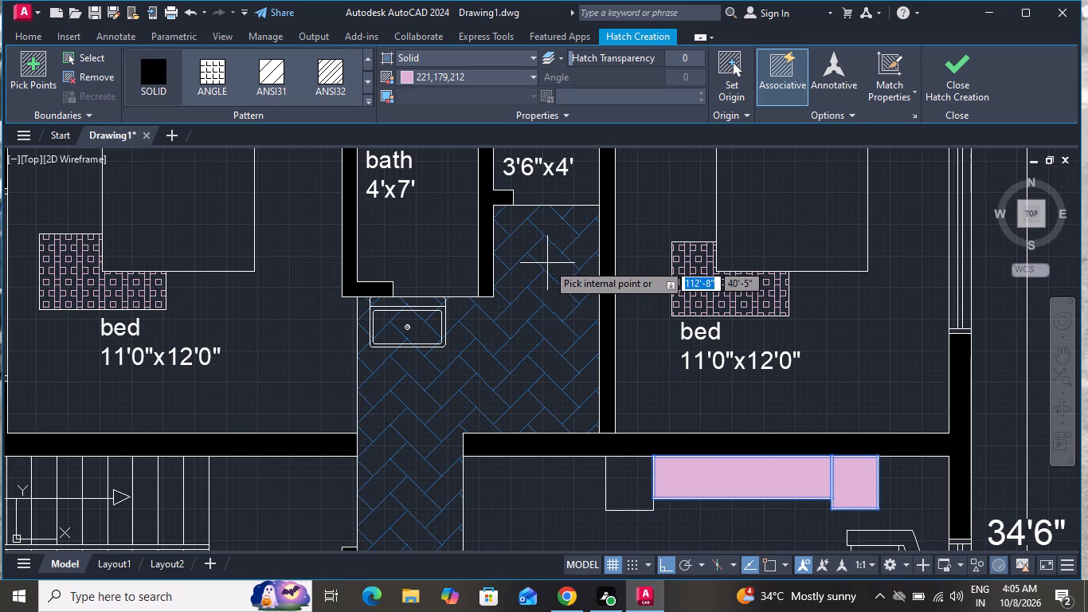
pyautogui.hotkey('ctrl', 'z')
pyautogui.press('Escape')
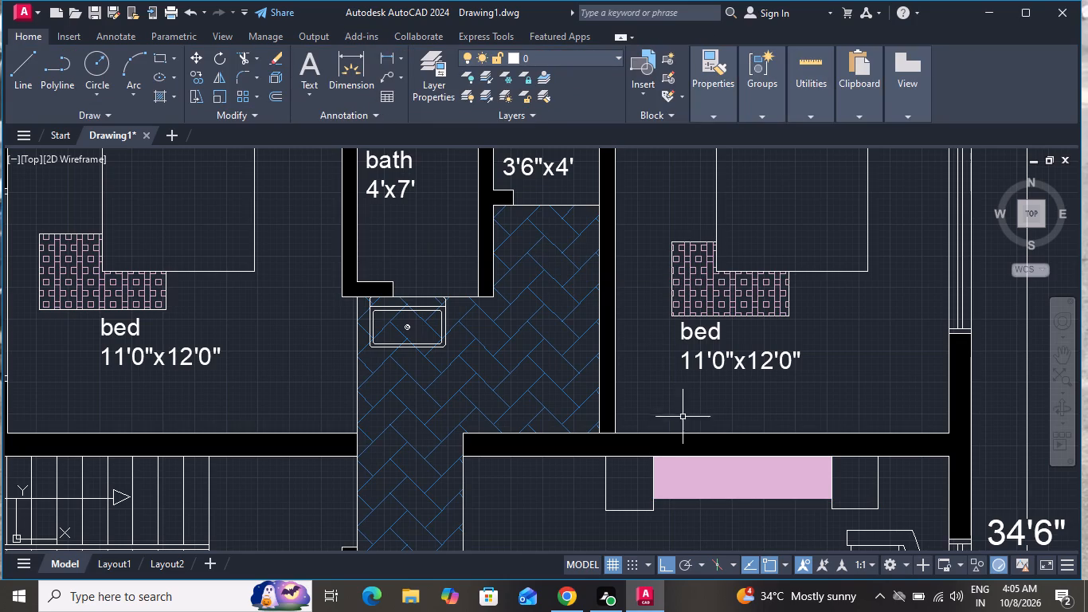
# Change the solid fill of the hall wall unit's middle section from pink to yellow, index colour 41.
pyautogui.click(690, 469)
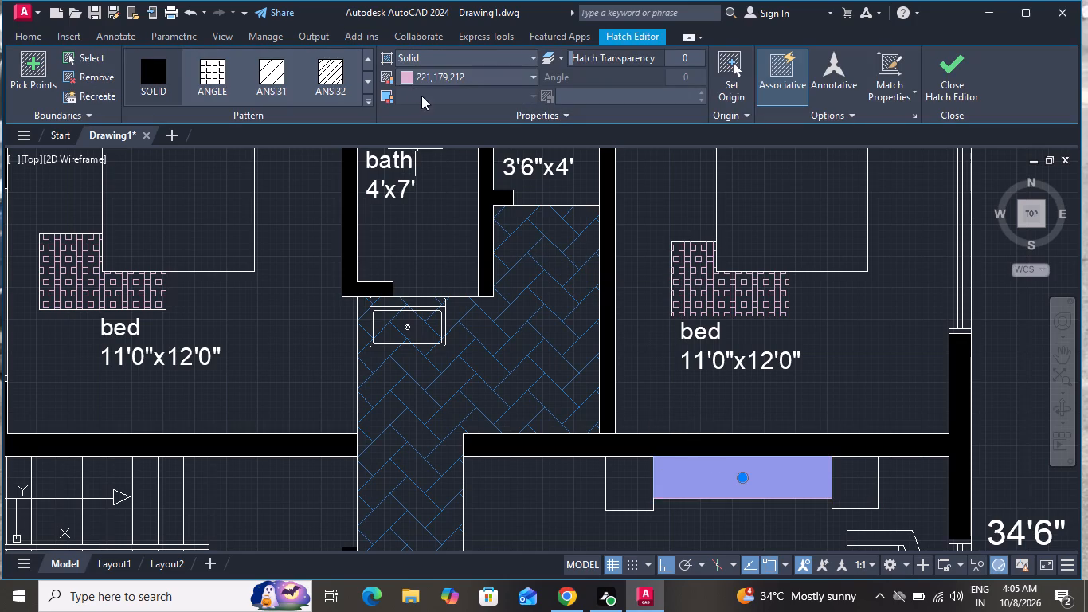
pyautogui.click(458, 71)
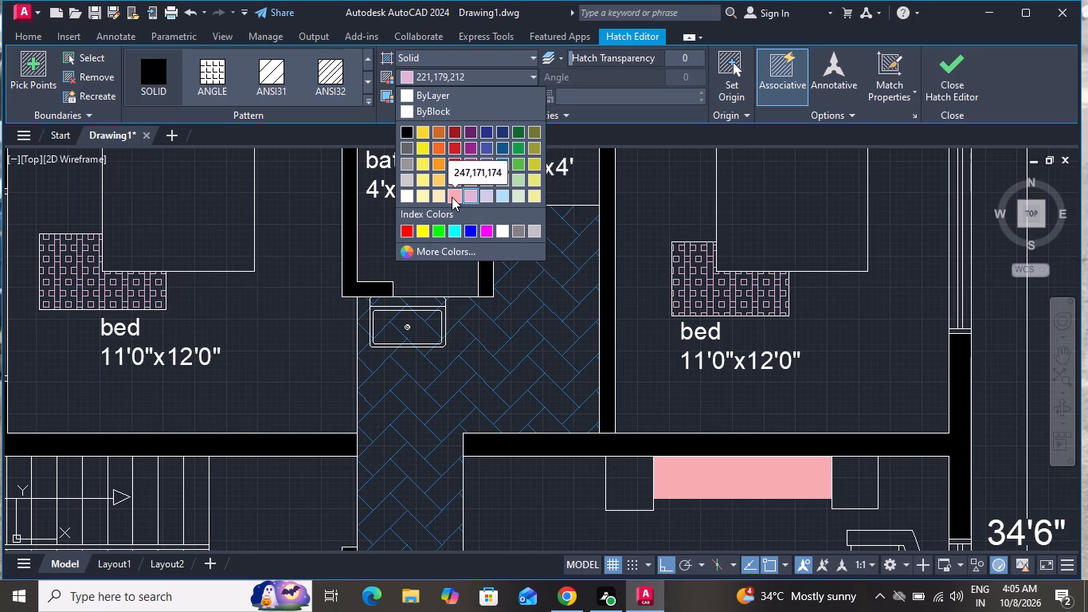
pyautogui.scroll(-5, 452, 195)
pyautogui.scroll(6, 452, 194)
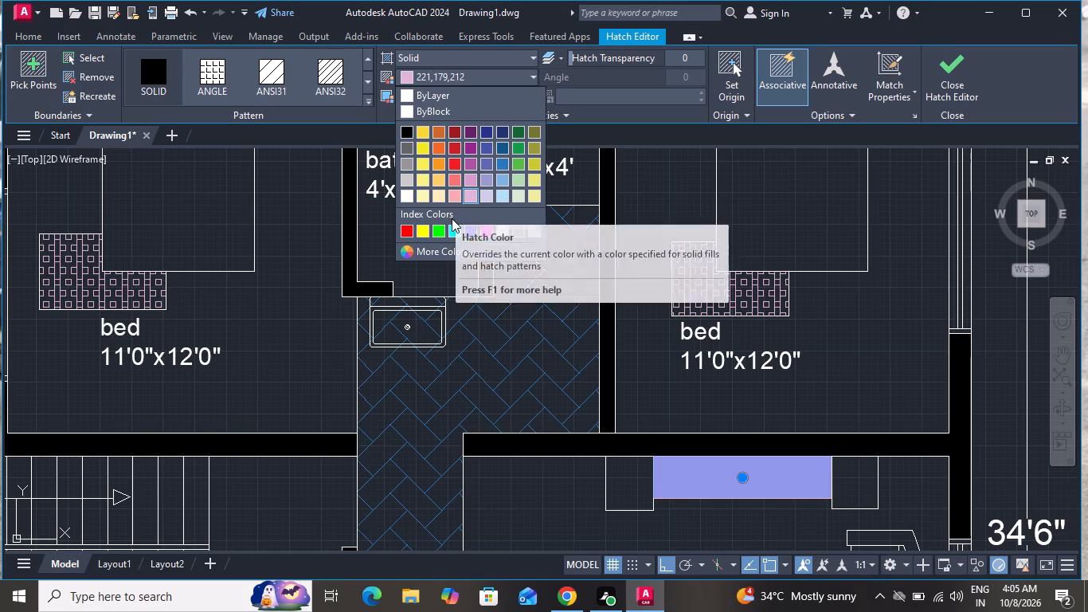
pyautogui.click(432, 250)
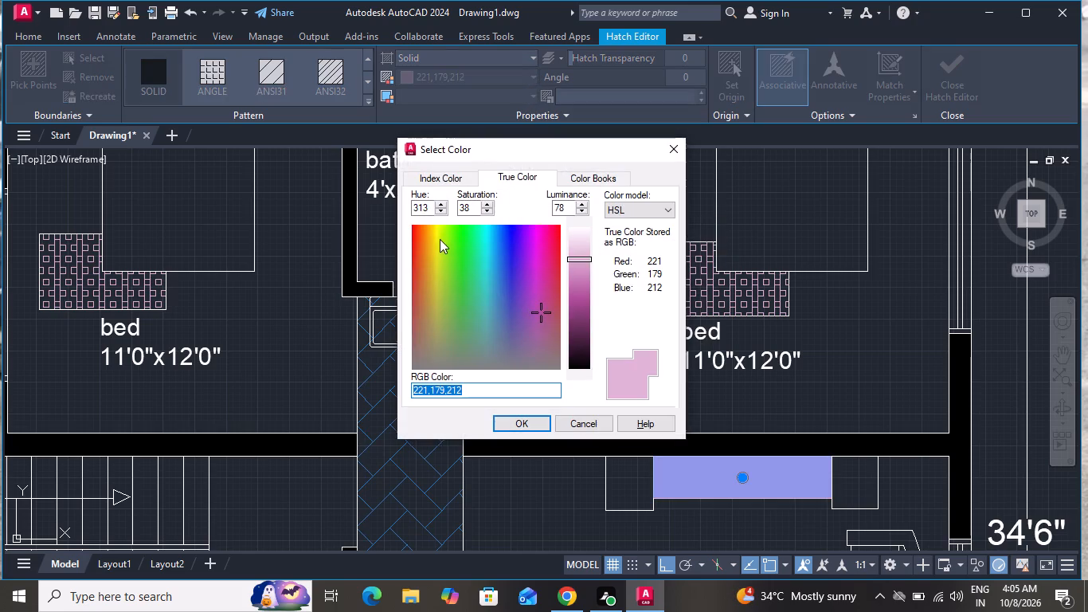
pyautogui.scroll(-1, 529, 257)
pyautogui.moveTo(589, 255); pyautogui.dragTo(593, 280)
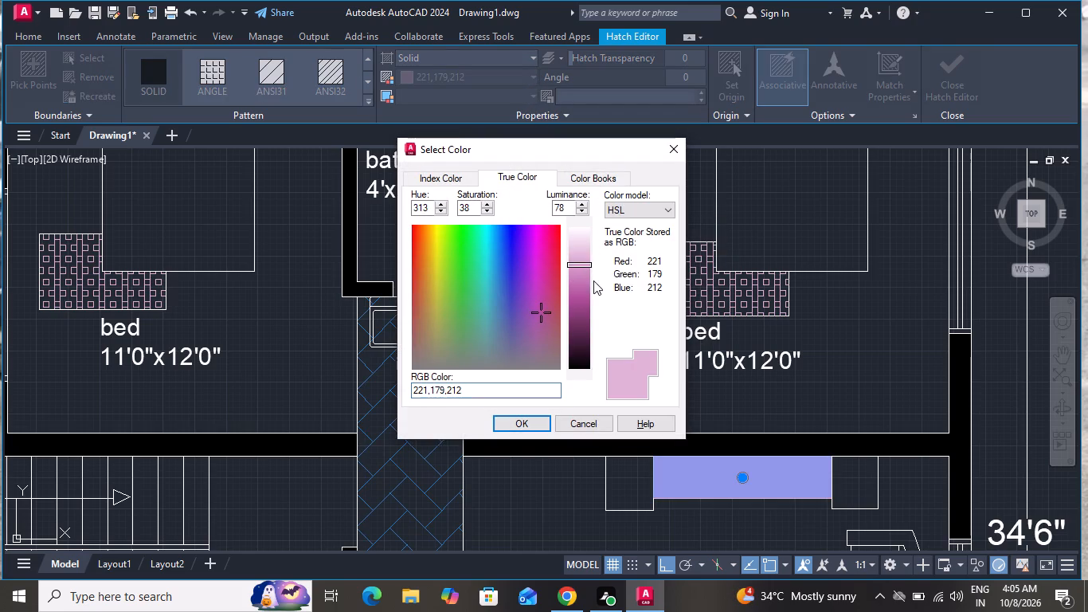
pyautogui.moveTo(593, 280); pyautogui.dragTo(589, 342)
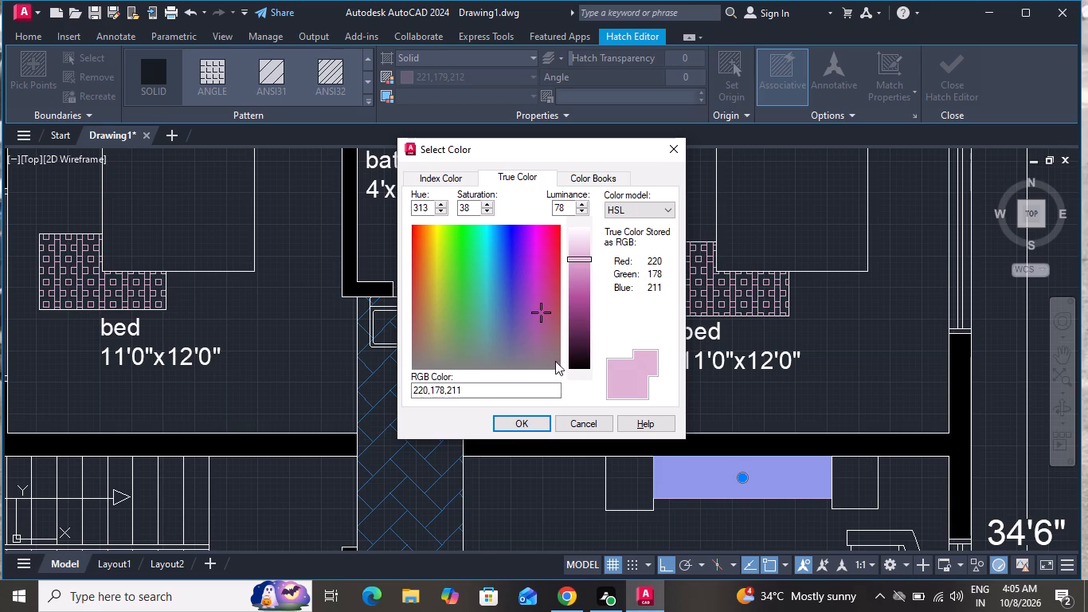
pyautogui.click(542, 347)
pyautogui.click(545, 269)
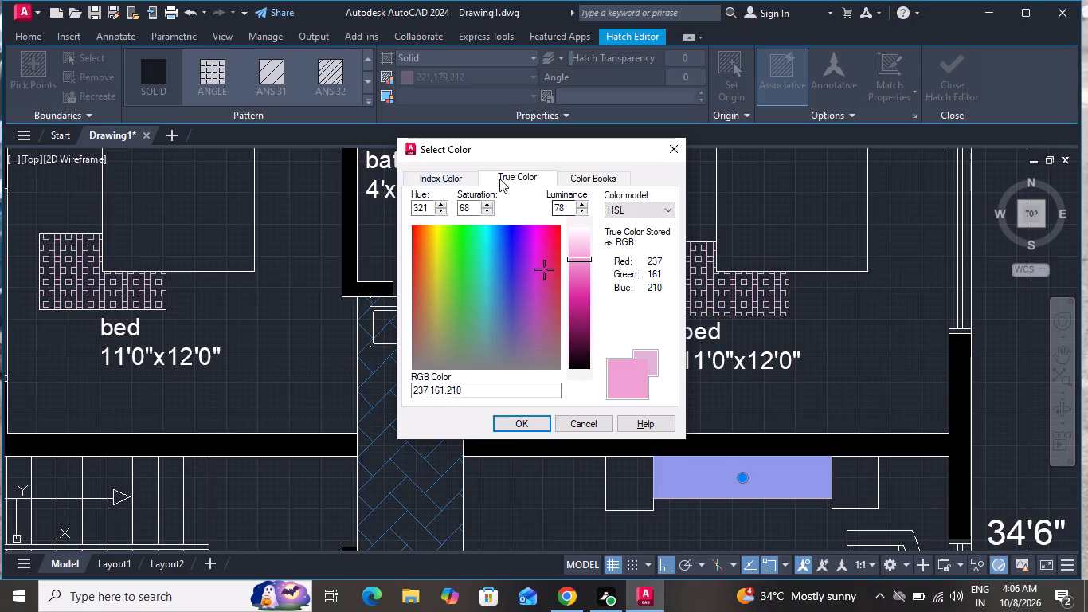
pyautogui.click(438, 182)
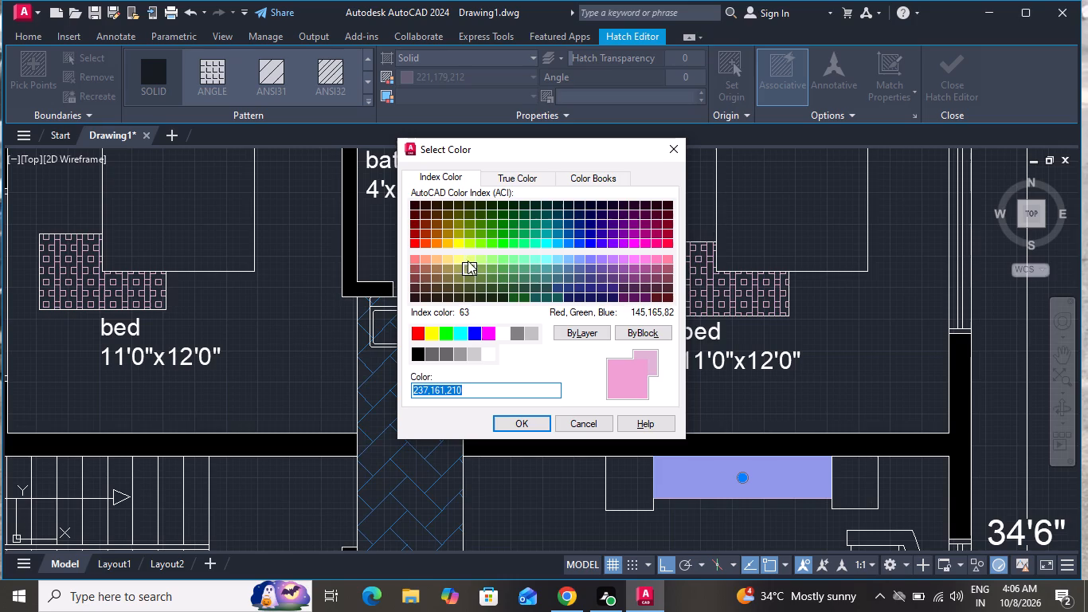
pyautogui.click(445, 254)
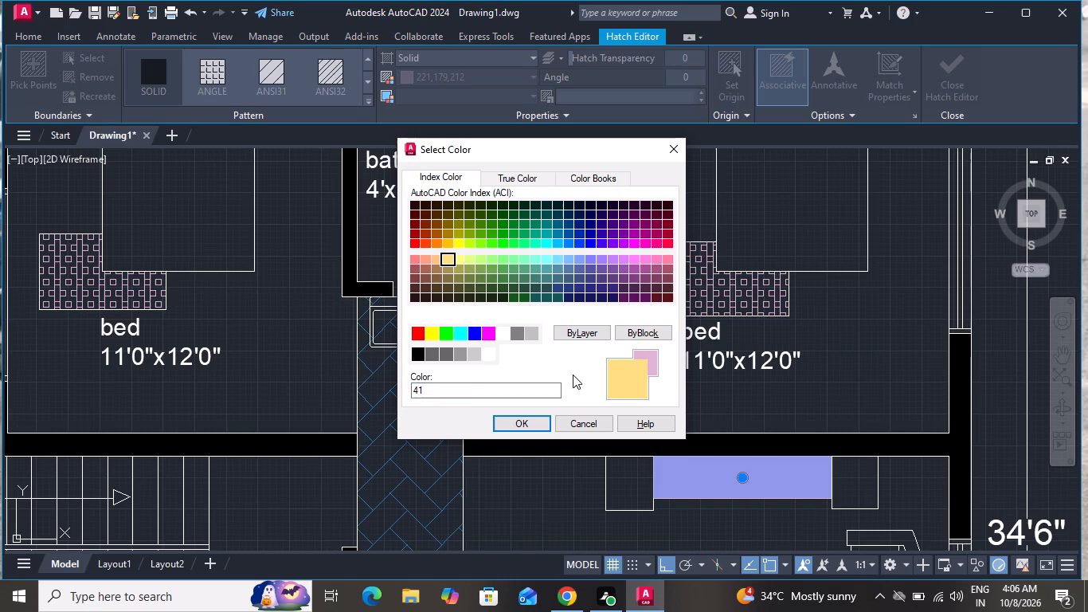
pyautogui.click(504, 421)
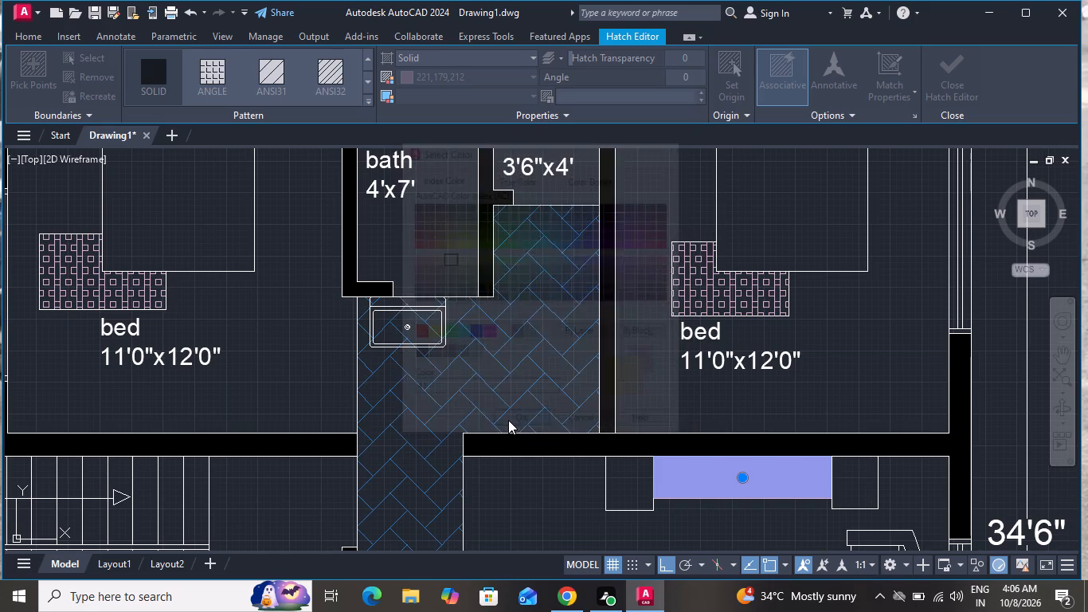
pyautogui.press('Escape')
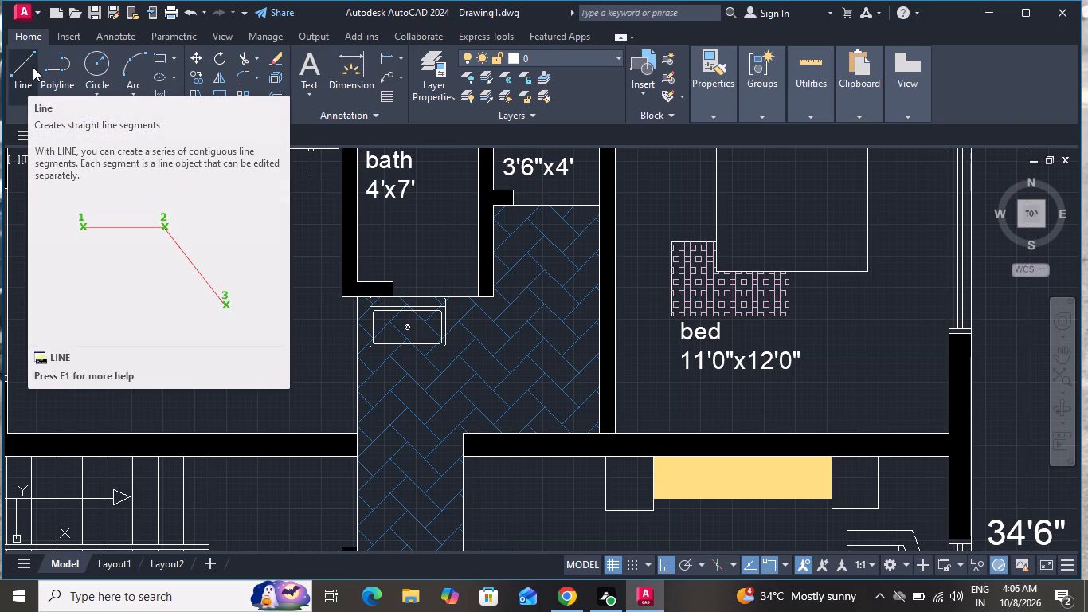
# Draw a thin closed trapezoid with slanted ends, about 2'-9" long, inside the wall unit's yellow middle section, switching ortho off for the slanted sides.
pyautogui.click(34, 65)
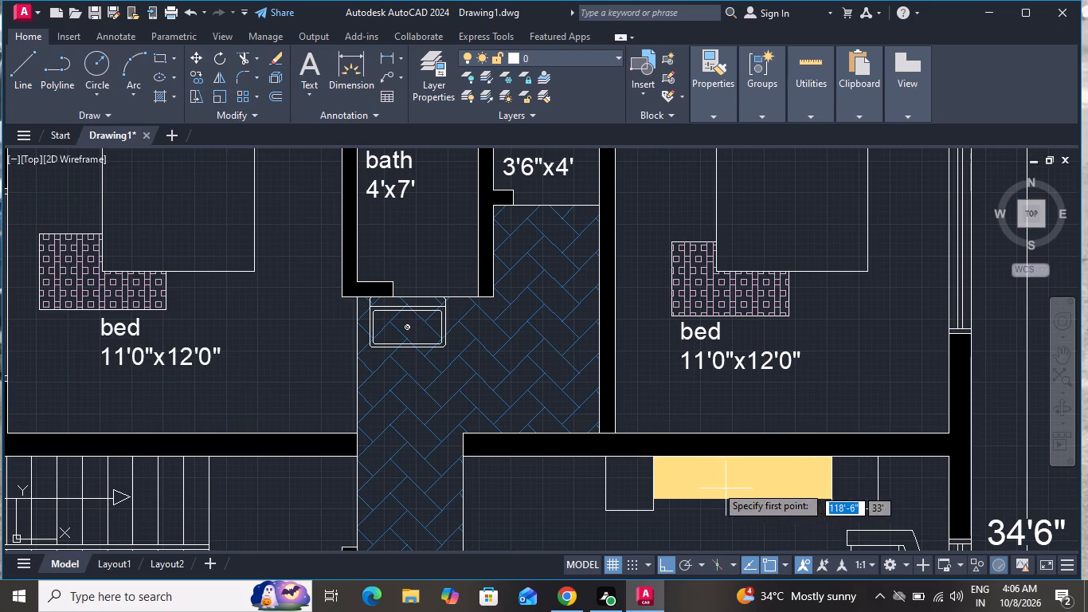
pyautogui.scroll(1, 713, 485)
pyautogui.click(691, 468)
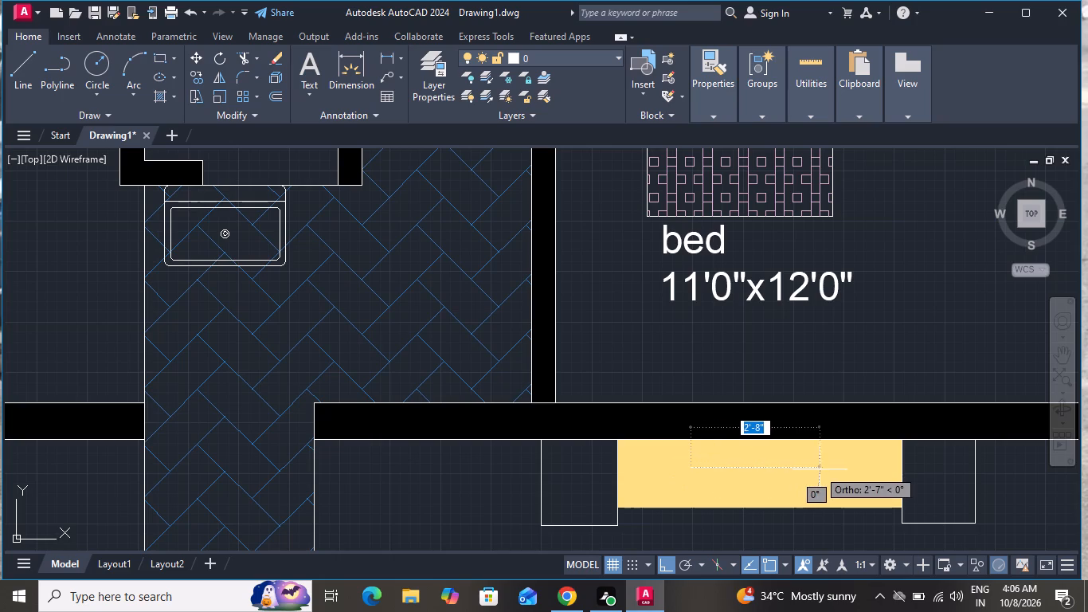
pyautogui.click(828, 466)
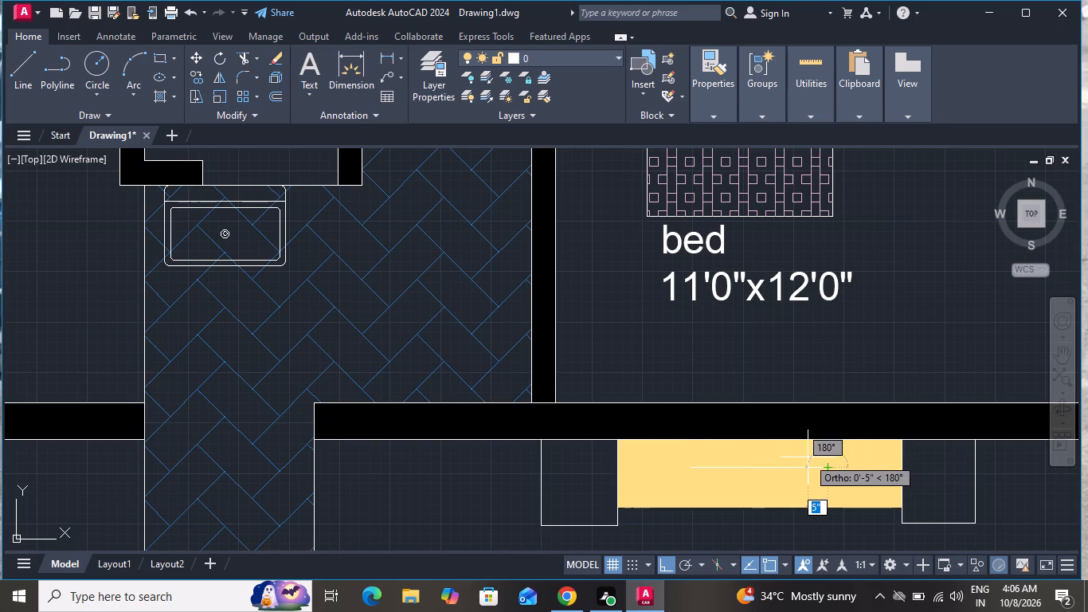
pyautogui.scroll(1, 794, 456)
pyautogui.scroll(-1, 794, 456)
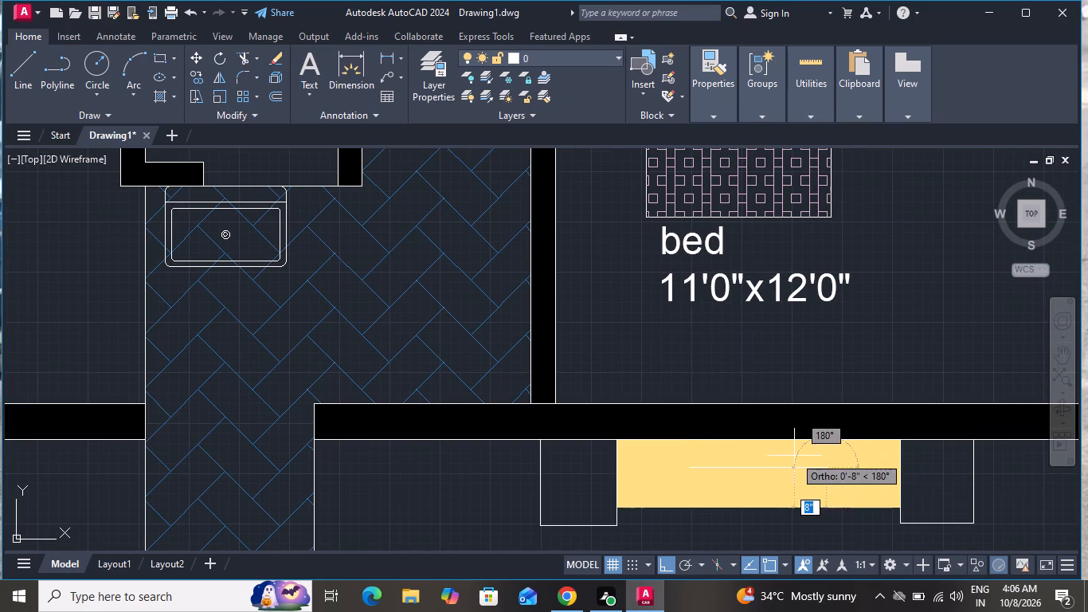
pyautogui.click(666, 566)
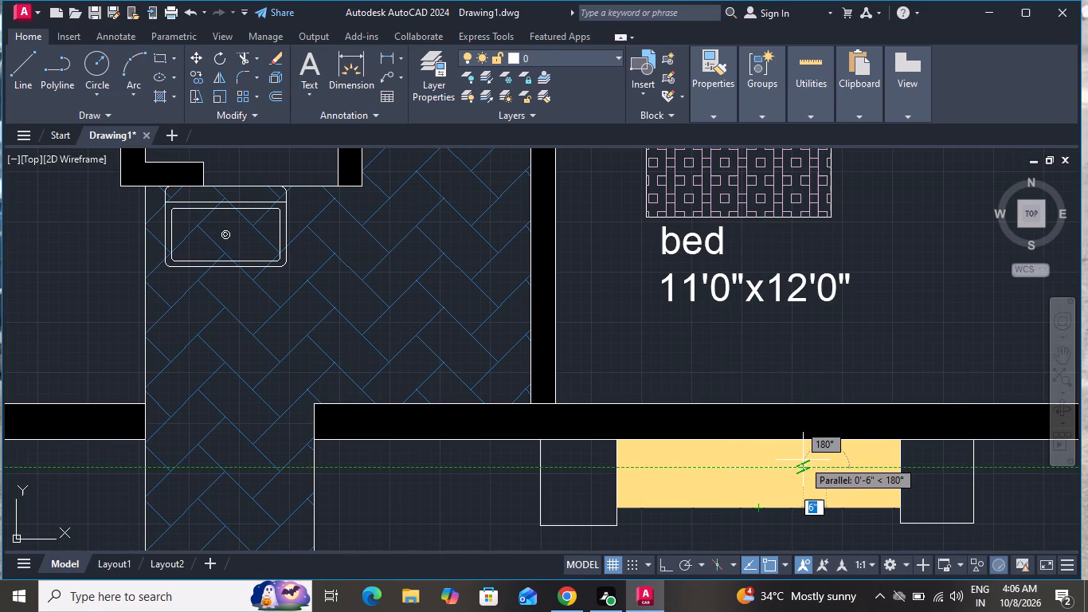
pyautogui.click(803, 456)
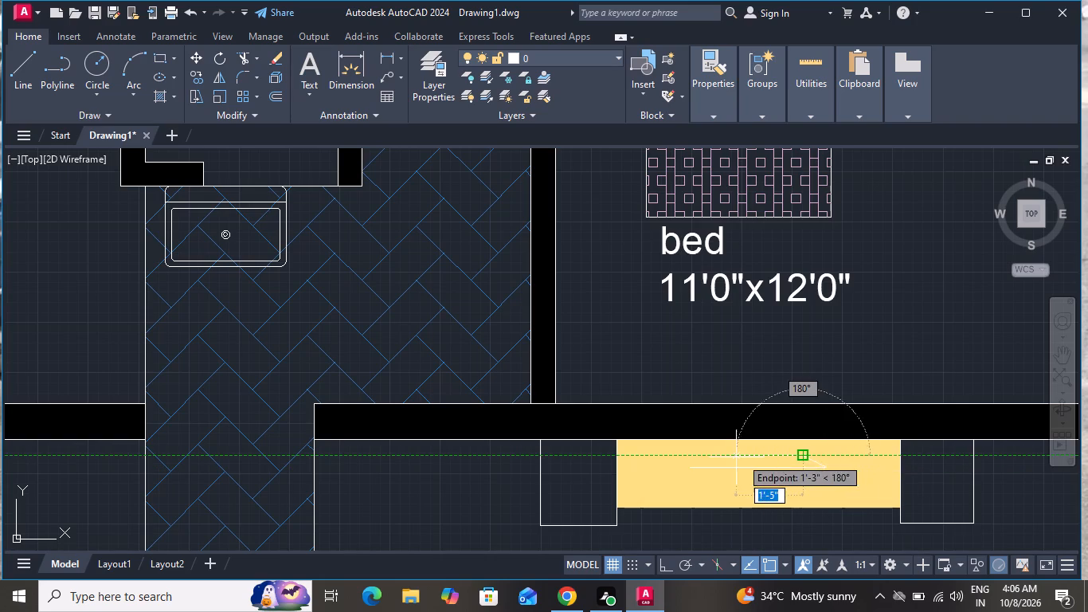
pyautogui.click(700, 456)
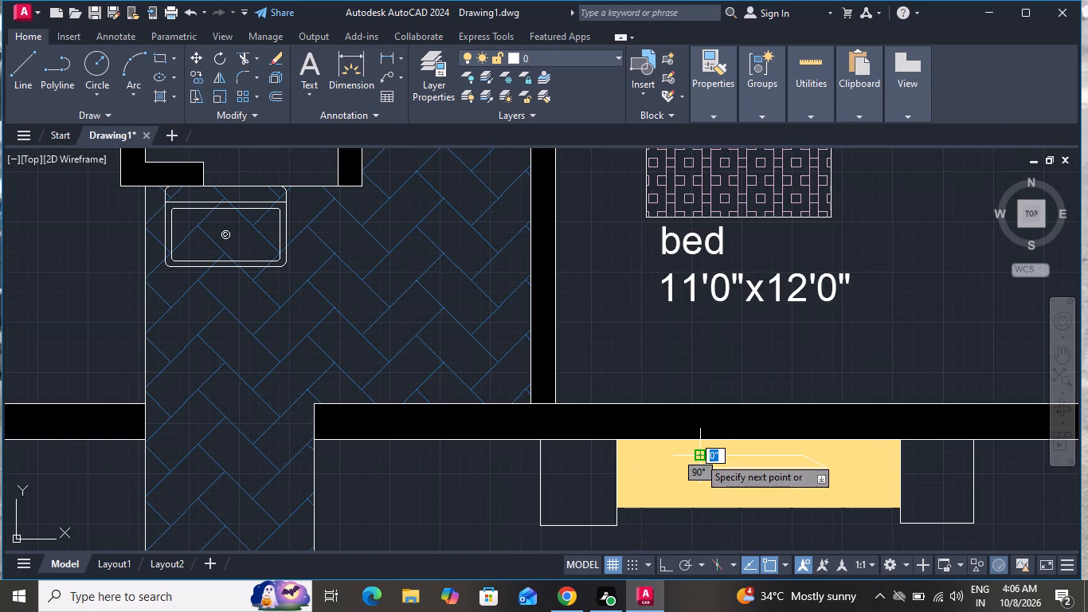
pyautogui.click(689, 469)
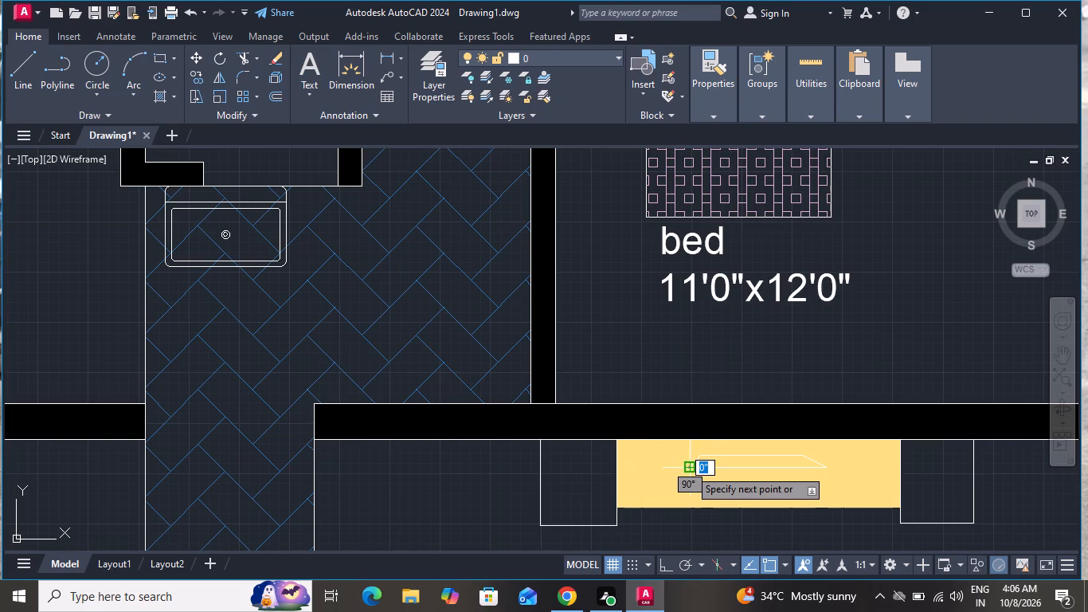
pyautogui.rightClick(689, 469)
pyautogui.click(722, 307)
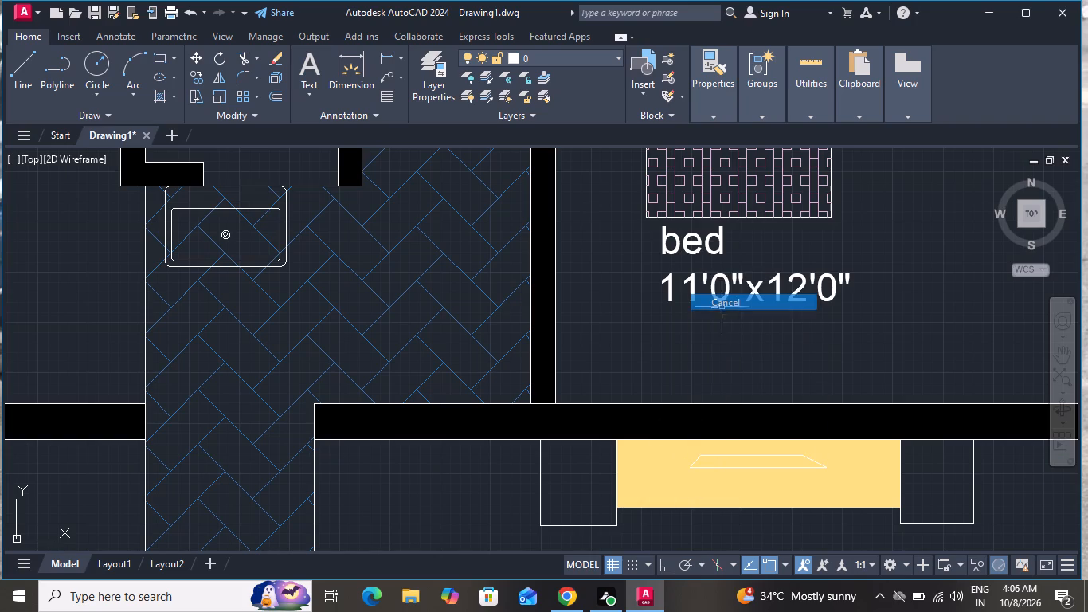
pyautogui.click(753, 465)
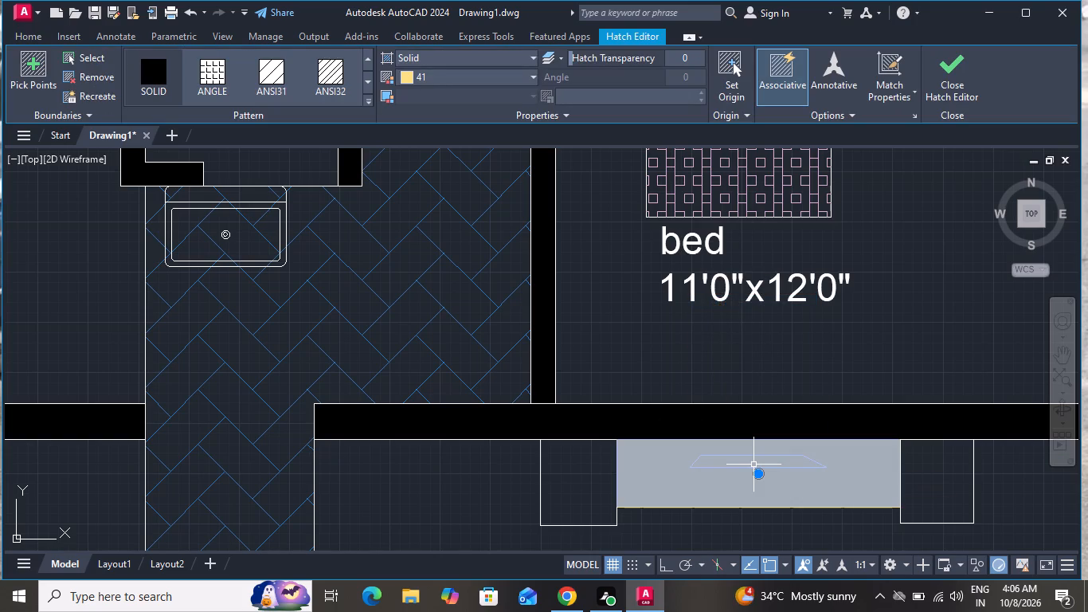
pyautogui.press('Escape')
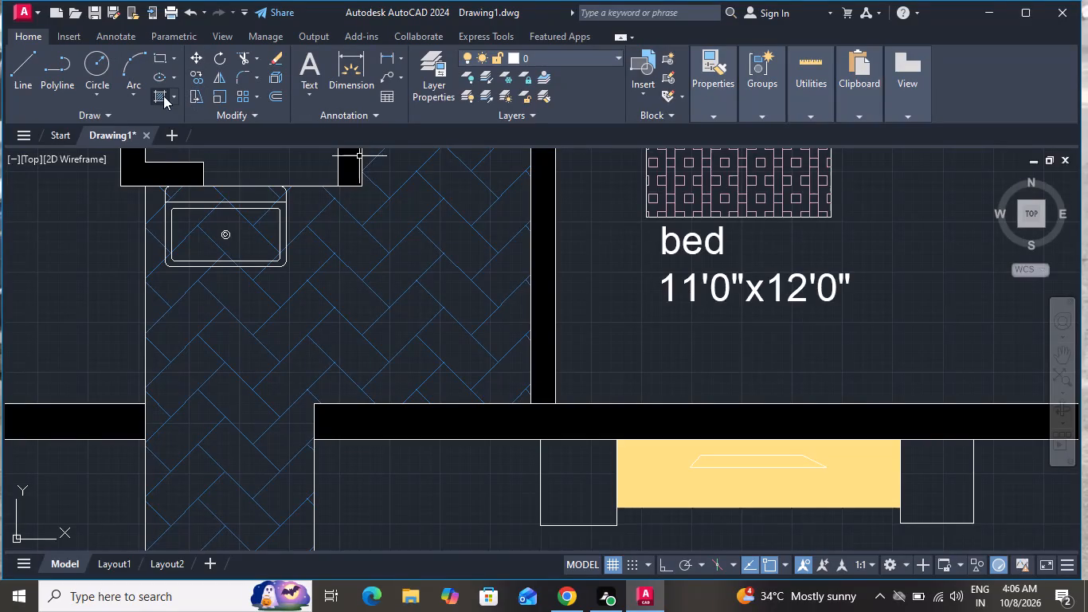
# Fill the trapezoid on the wall unit with a SOLID hatch in black 0,0,0.
pyautogui.click(163, 96)
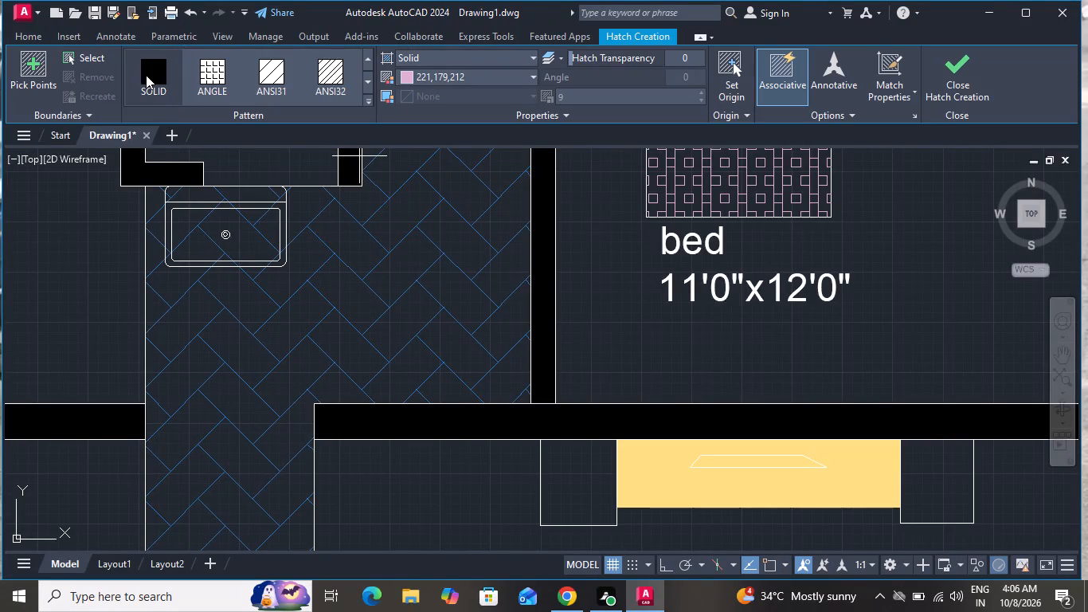
pyautogui.click(146, 75)
pyautogui.scroll(2, 747, 461)
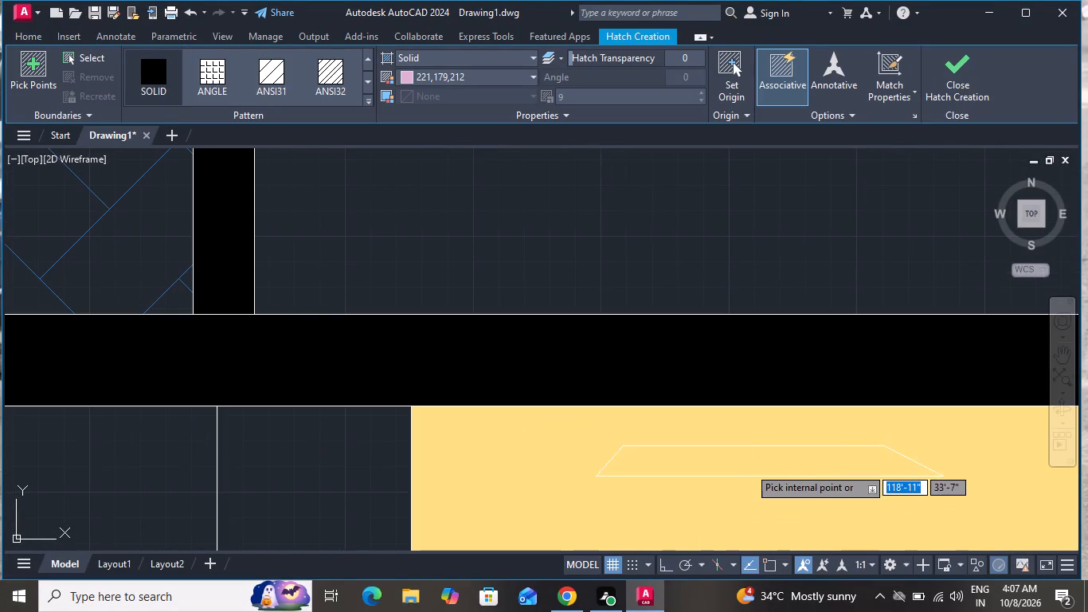
pyautogui.click(749, 467)
pyautogui.scroll(-2, 640, 353)
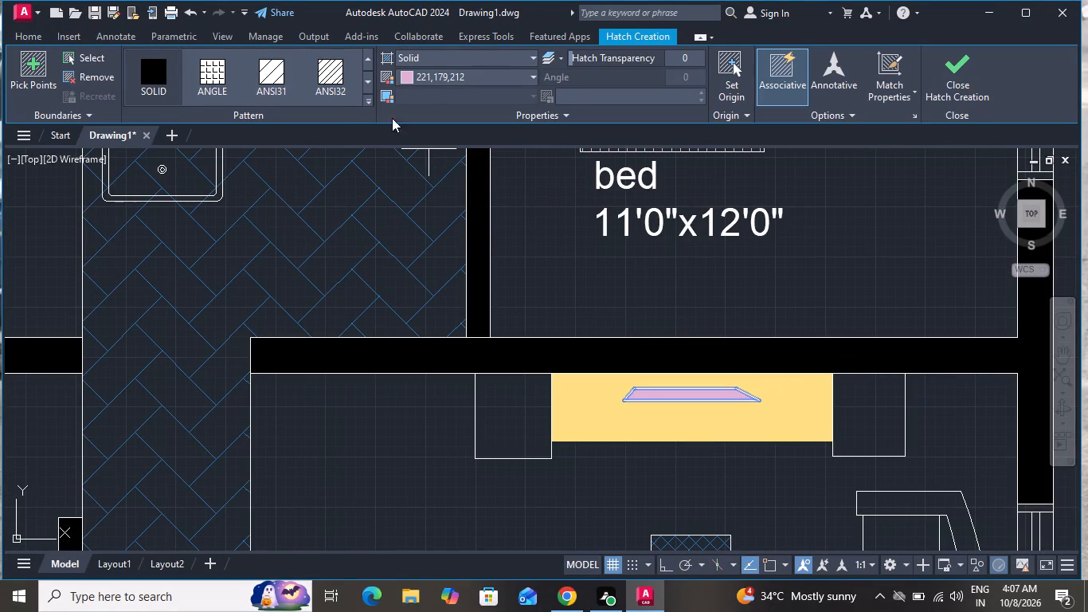
pyautogui.click(474, 76)
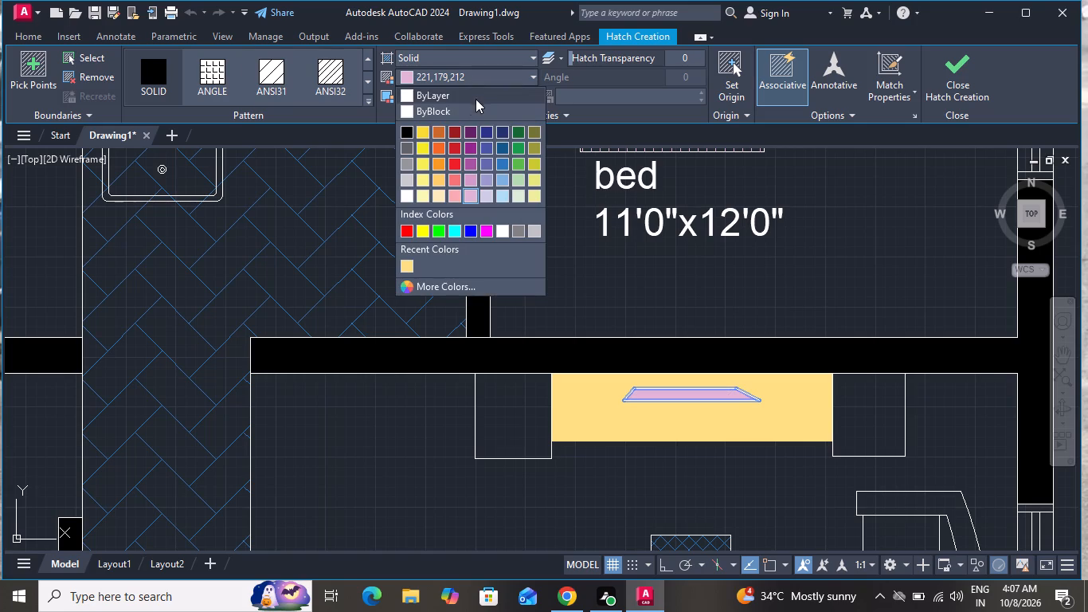
pyautogui.click(402, 130)
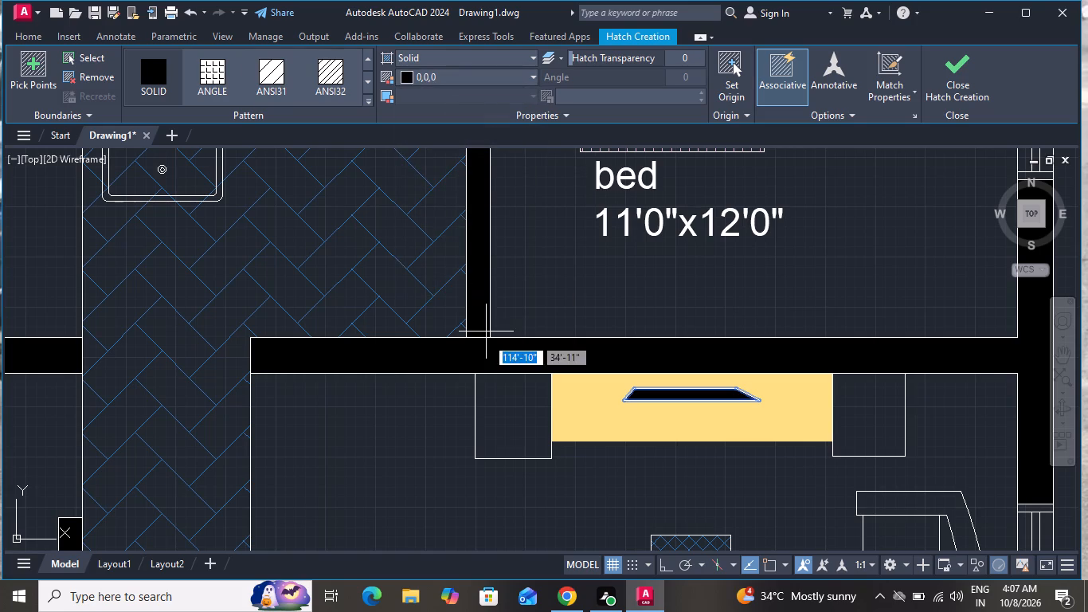
pyautogui.press('Escape')
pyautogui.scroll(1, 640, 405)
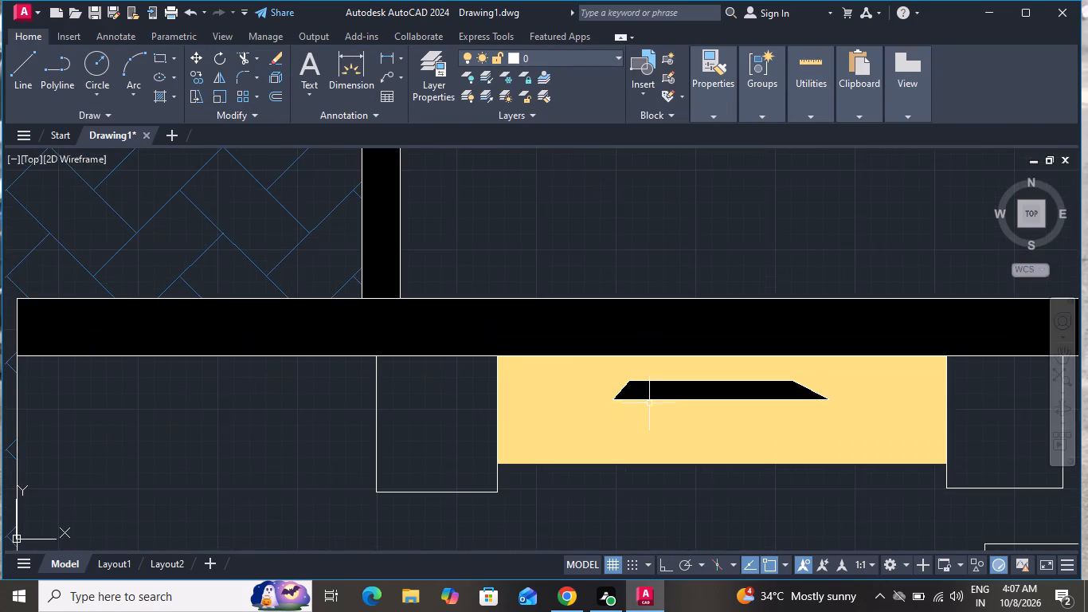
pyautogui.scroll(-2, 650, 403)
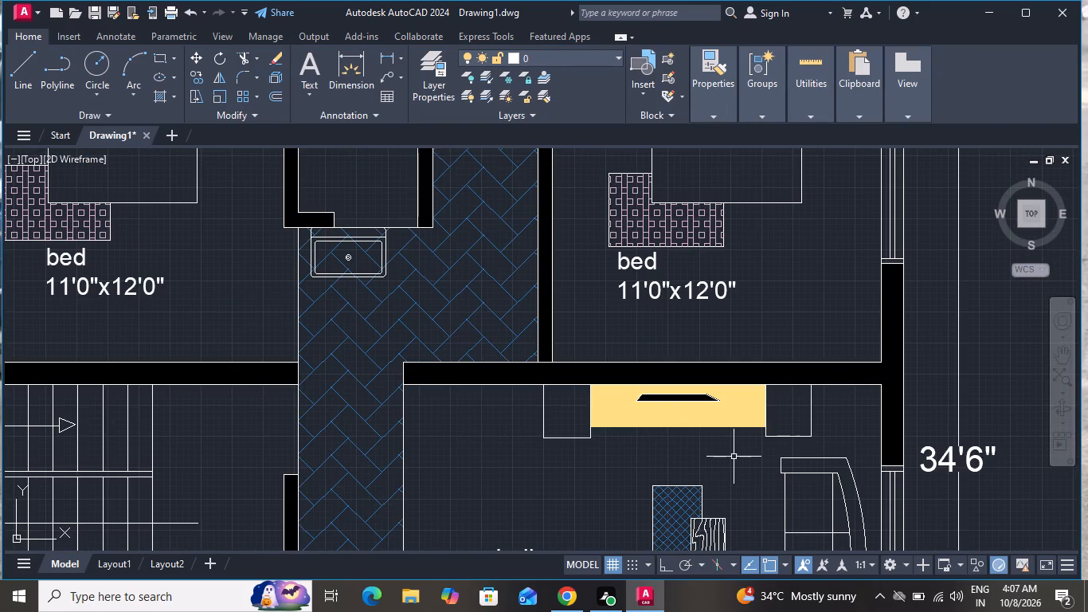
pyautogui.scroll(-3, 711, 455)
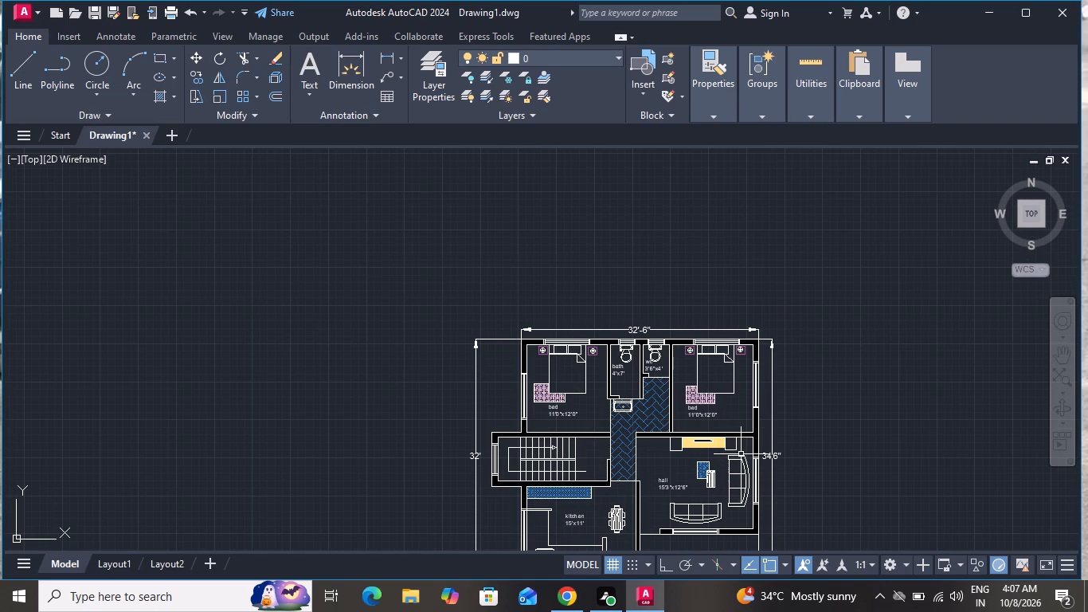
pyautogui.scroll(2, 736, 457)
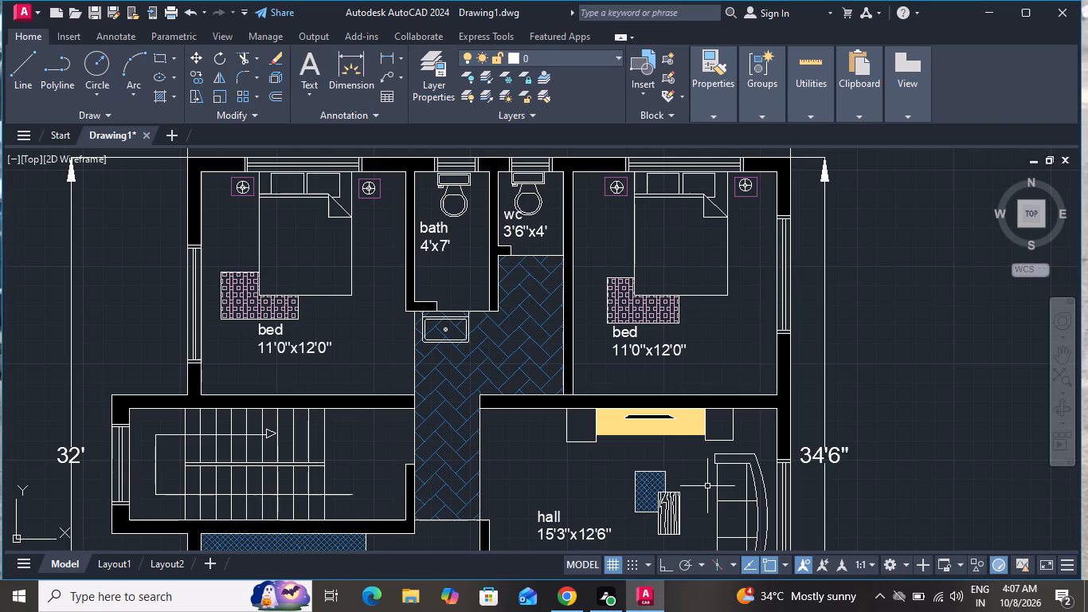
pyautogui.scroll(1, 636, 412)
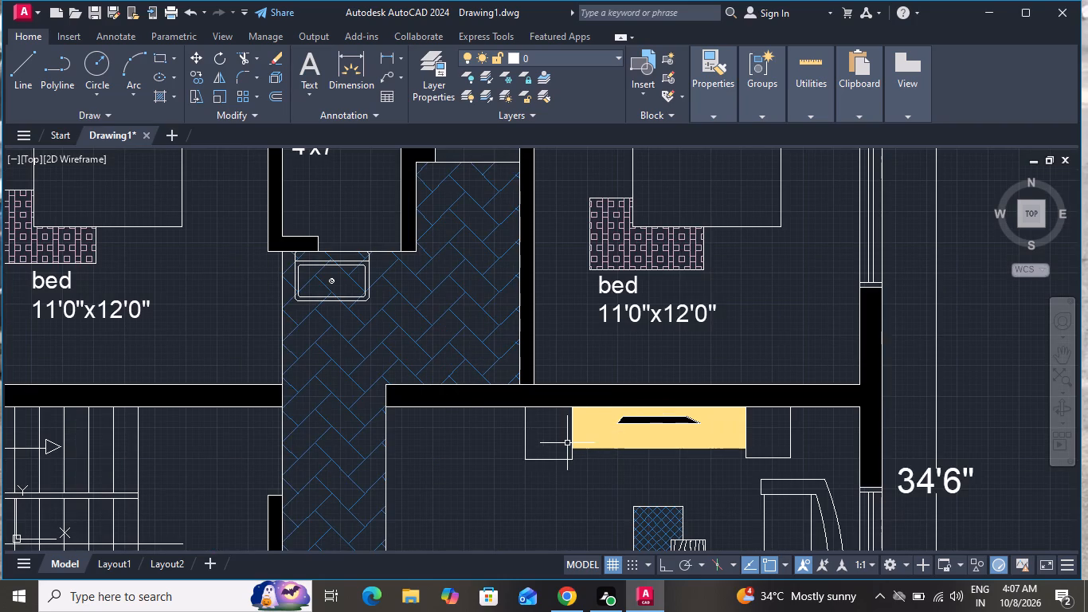
# Copy the round lamp symbol from the bedside table next to the bath into both end rectangles of the hall wall unit.
pyautogui.scroll(-2, 530, 347)
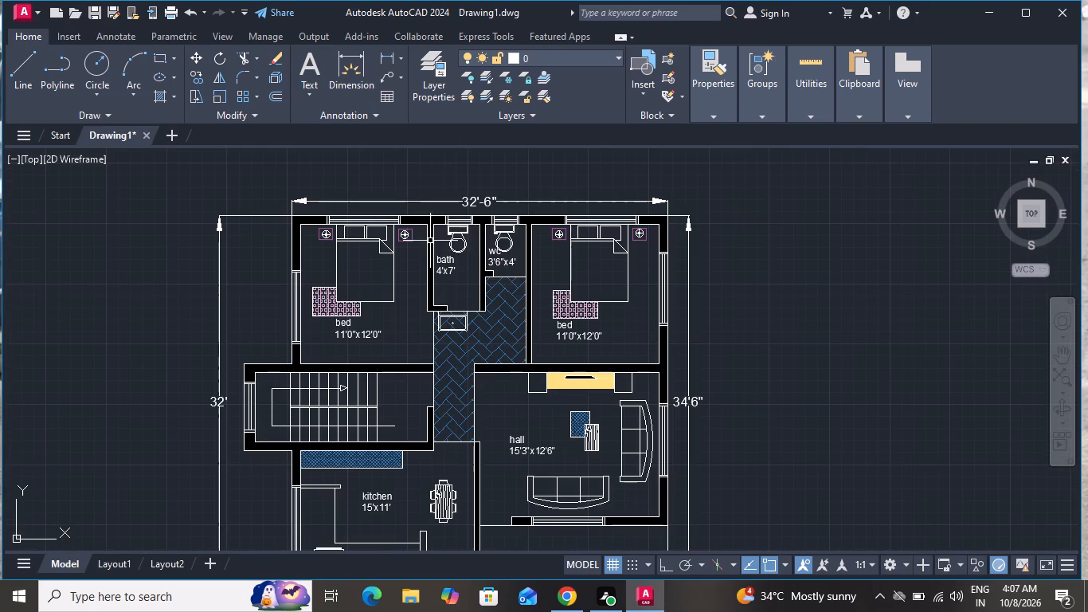
pyautogui.scroll(3, 424, 240)
pyautogui.click(366, 226)
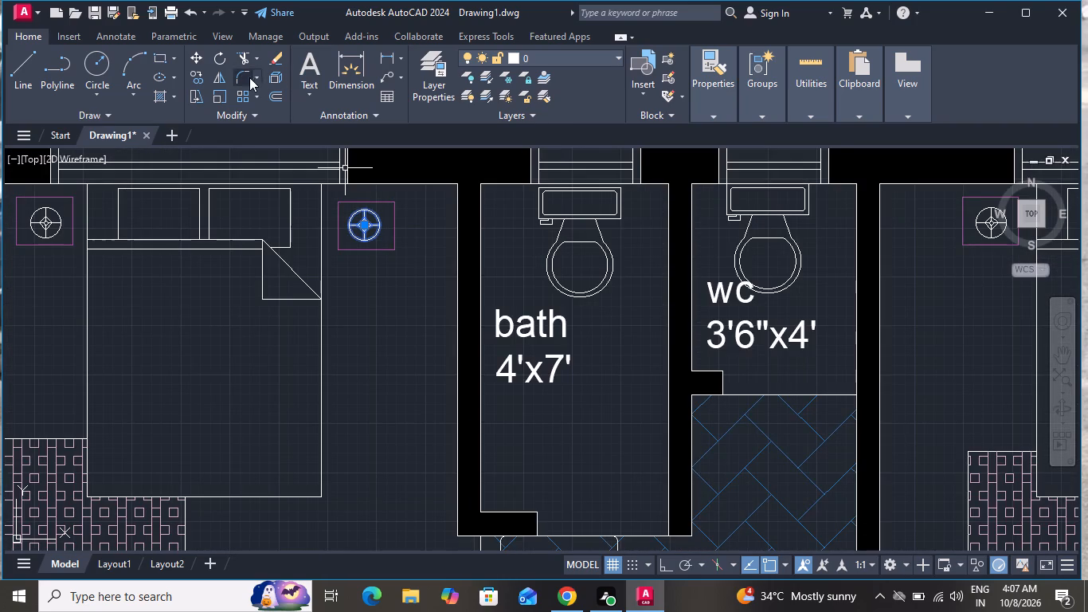
pyautogui.click(192, 77)
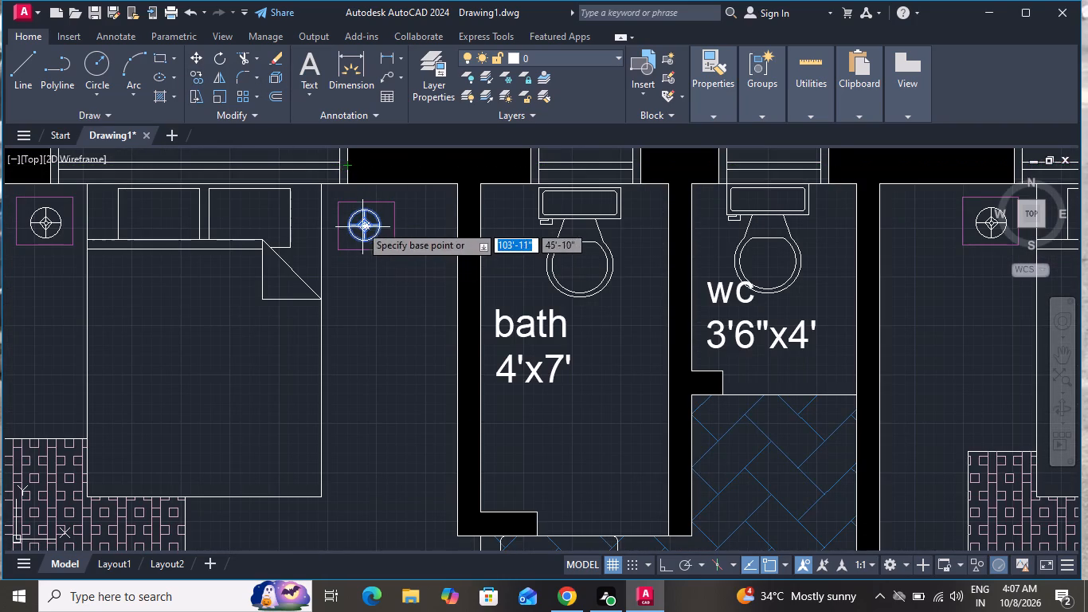
pyautogui.click(366, 222)
pyautogui.scroll(-3, 580, 324)
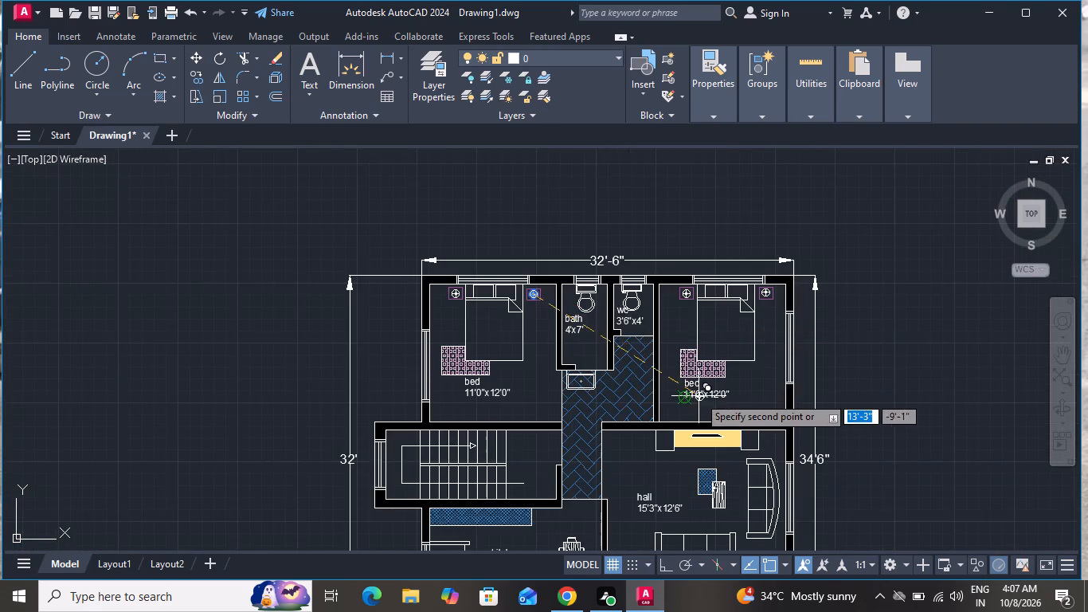
pyautogui.scroll(3, 699, 396)
pyautogui.scroll(-2, 696, 403)
pyautogui.scroll(4, 646, 524)
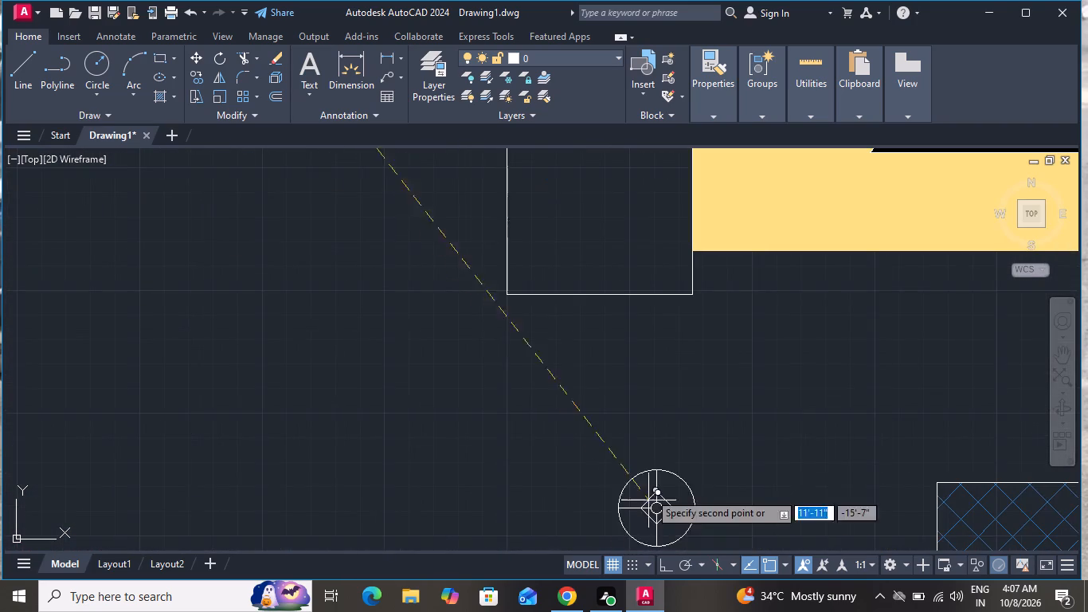
pyautogui.scroll(1, 621, 293)
pyautogui.scroll(-3, 620, 310)
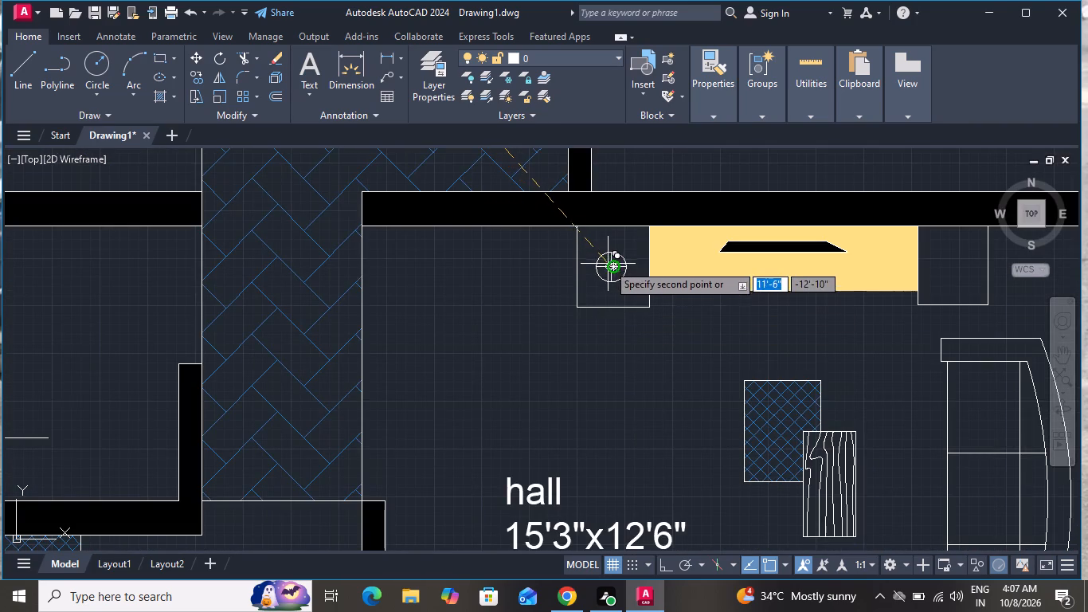
pyautogui.click(614, 265)
pyautogui.scroll(-2, 647, 380)
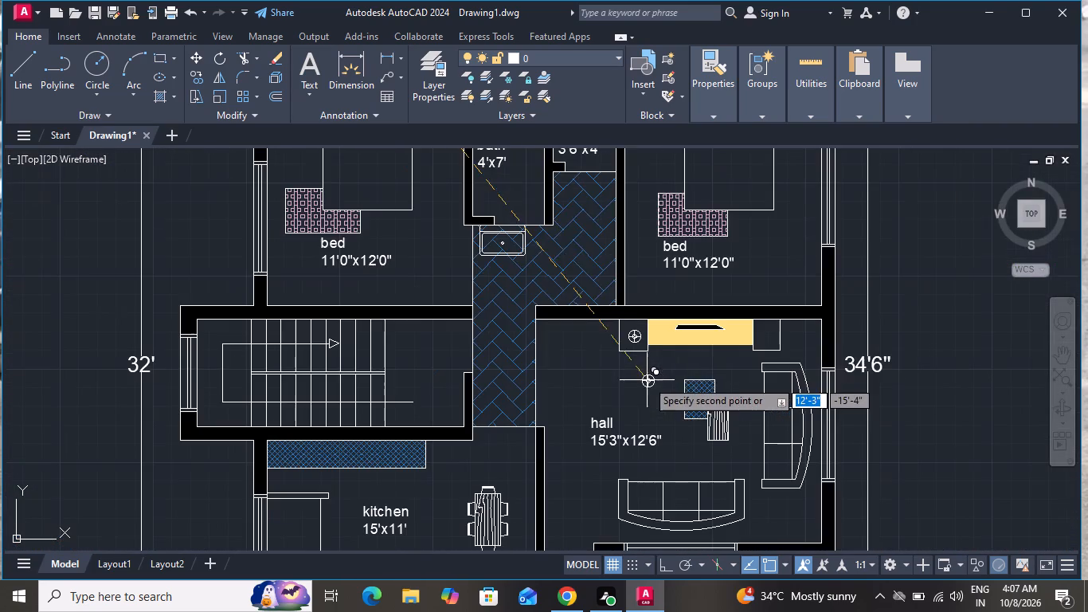
pyautogui.scroll(2, 763, 336)
pyautogui.click(767, 328)
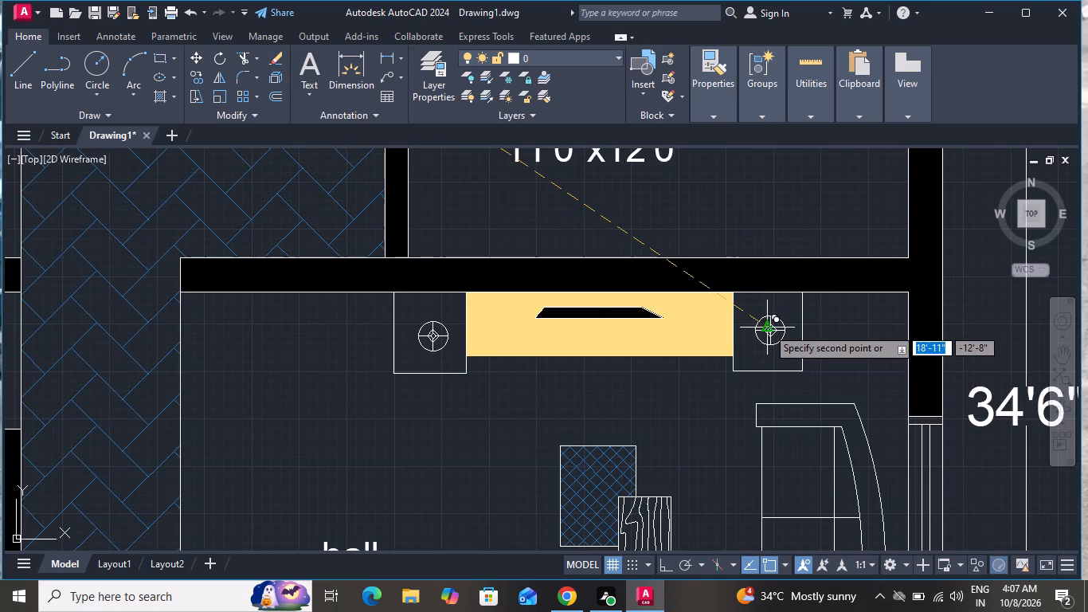
pyautogui.rightClick(668, 373)
pyautogui.click(723, 170)
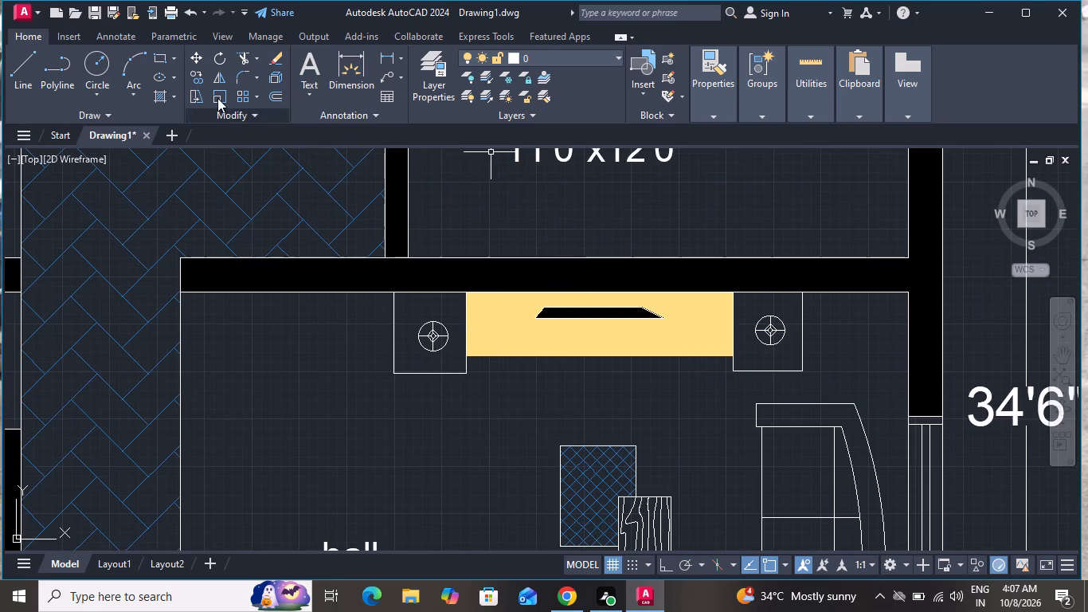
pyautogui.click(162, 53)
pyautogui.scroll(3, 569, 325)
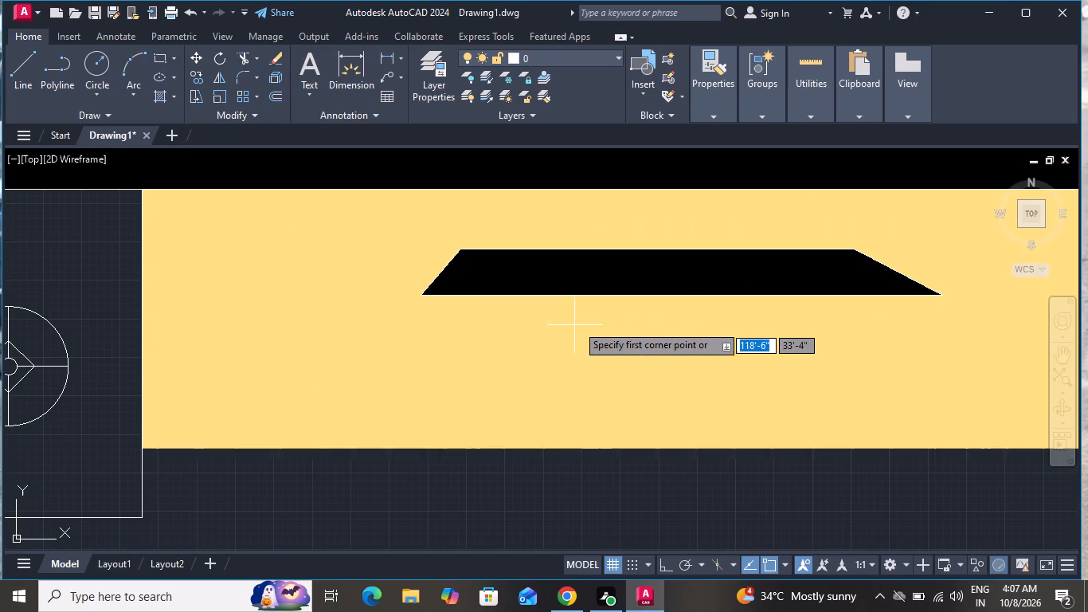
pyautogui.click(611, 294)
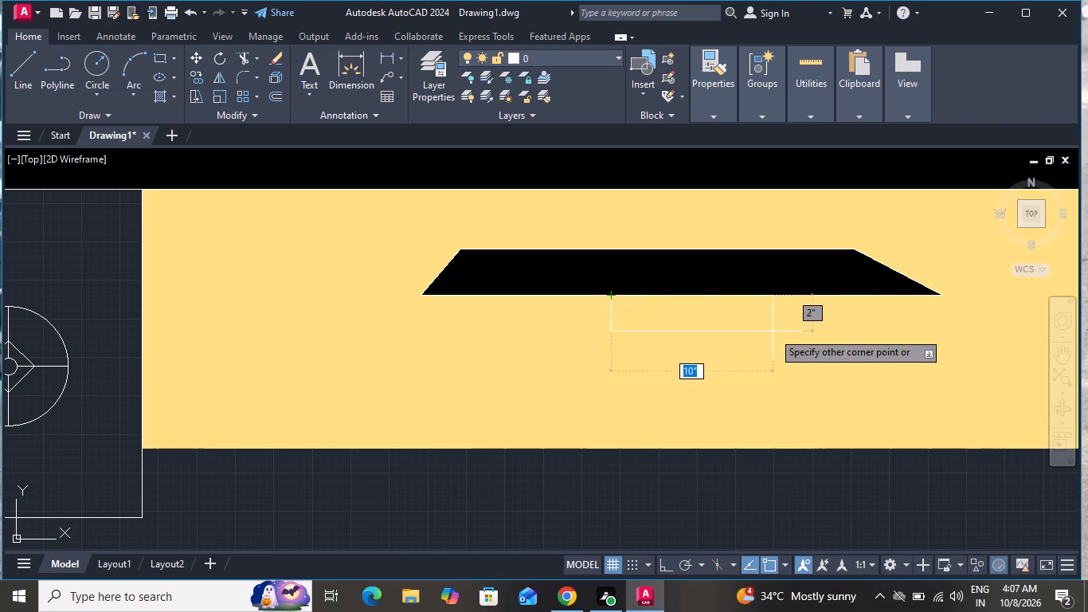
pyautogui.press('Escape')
# Draw a thin rectangle about 1'-7" by 2" directly below the black trapezoid, with its top edge on the trapezoid's long side.
pyautogui.click(162, 56)
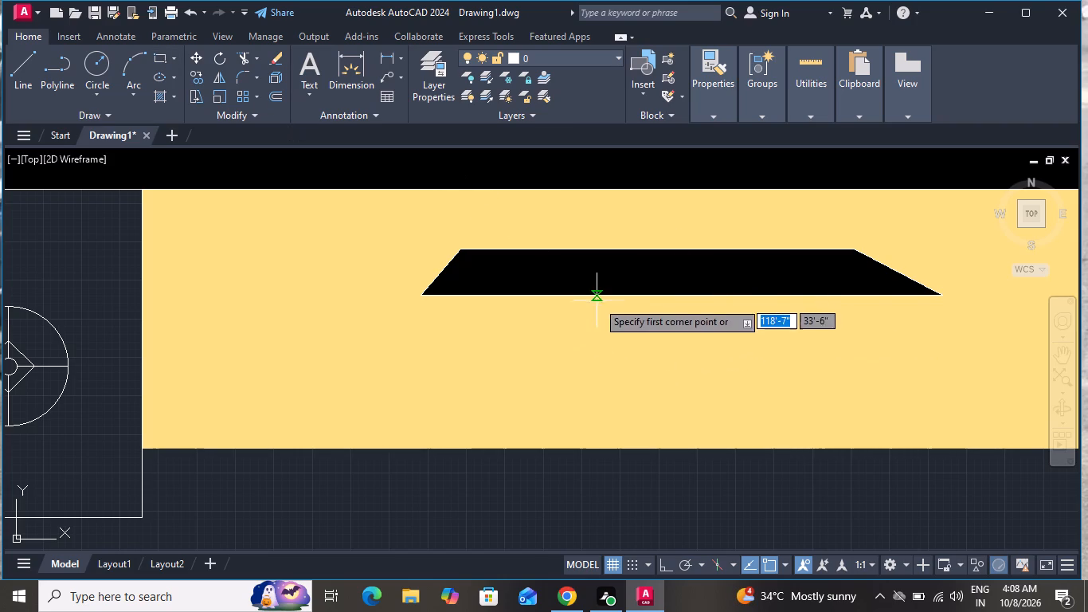
pyautogui.click(526, 295)
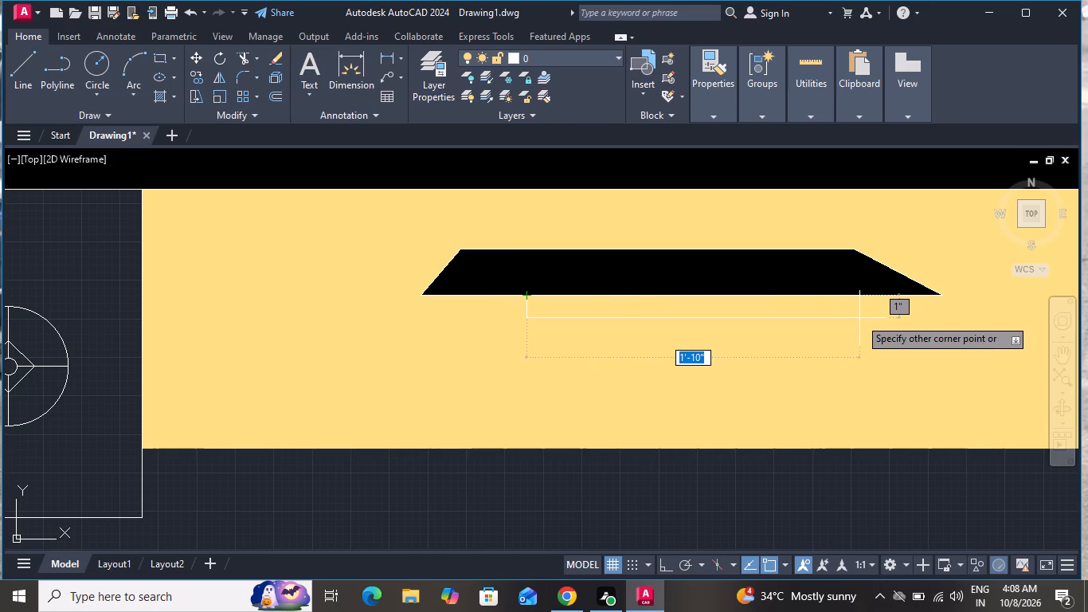
pyautogui.click(815, 320)
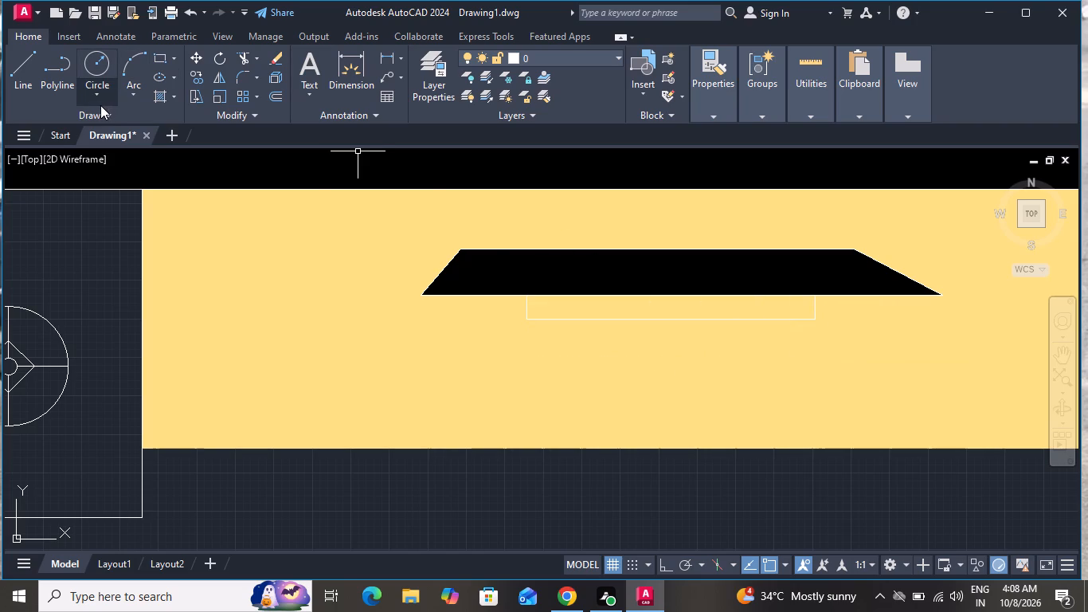
# Fill the thin rectangle below the trapezoid with a SOLID hatch in black 0,0,0.
pyautogui.click(165, 95)
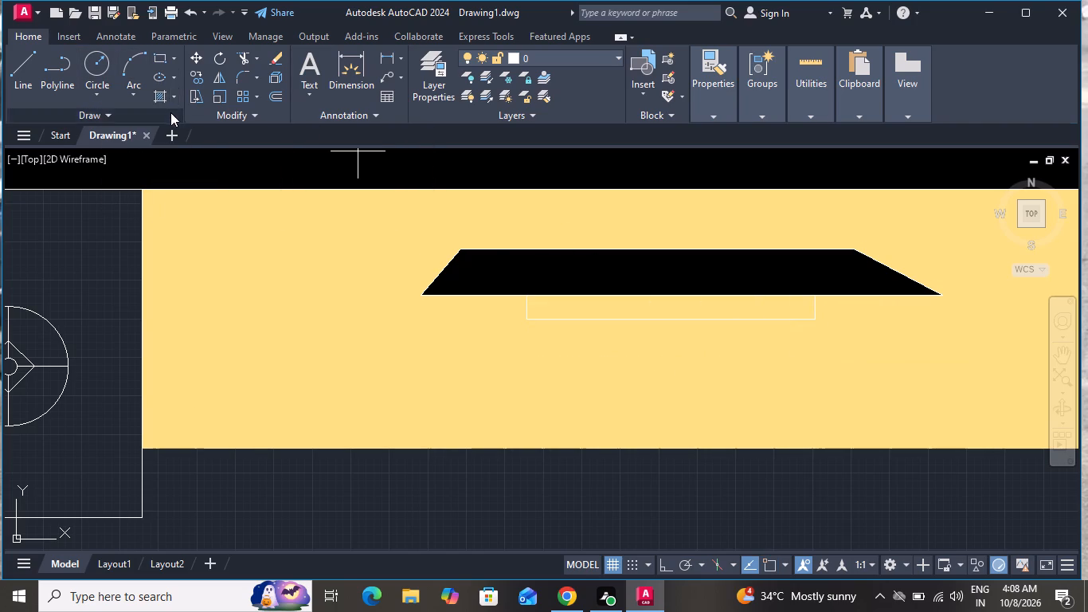
pyautogui.click(150, 82)
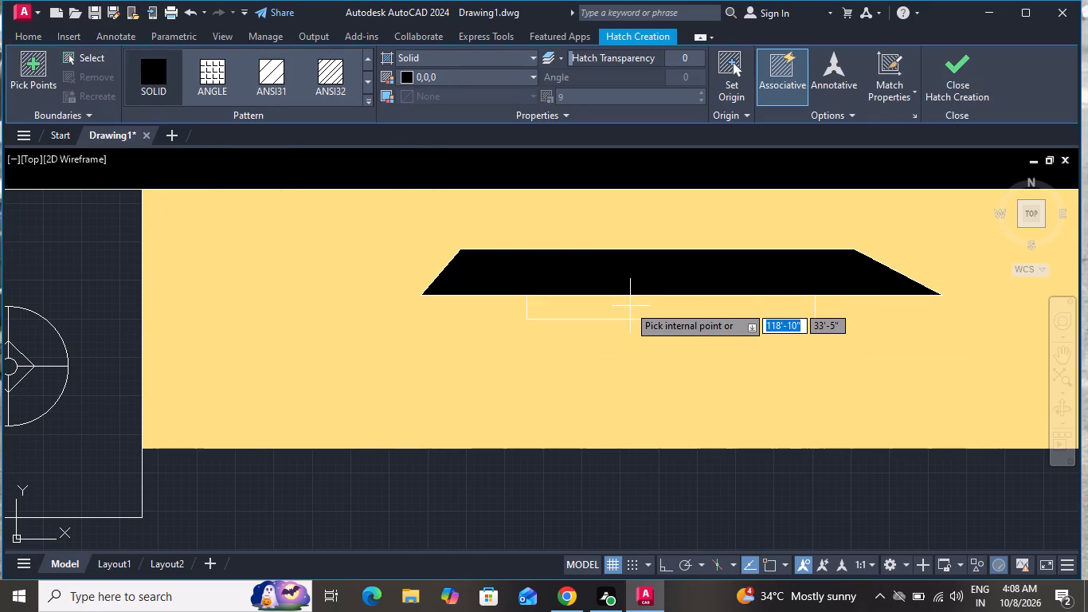
pyautogui.click(628, 304)
pyautogui.scroll(-2, 635, 379)
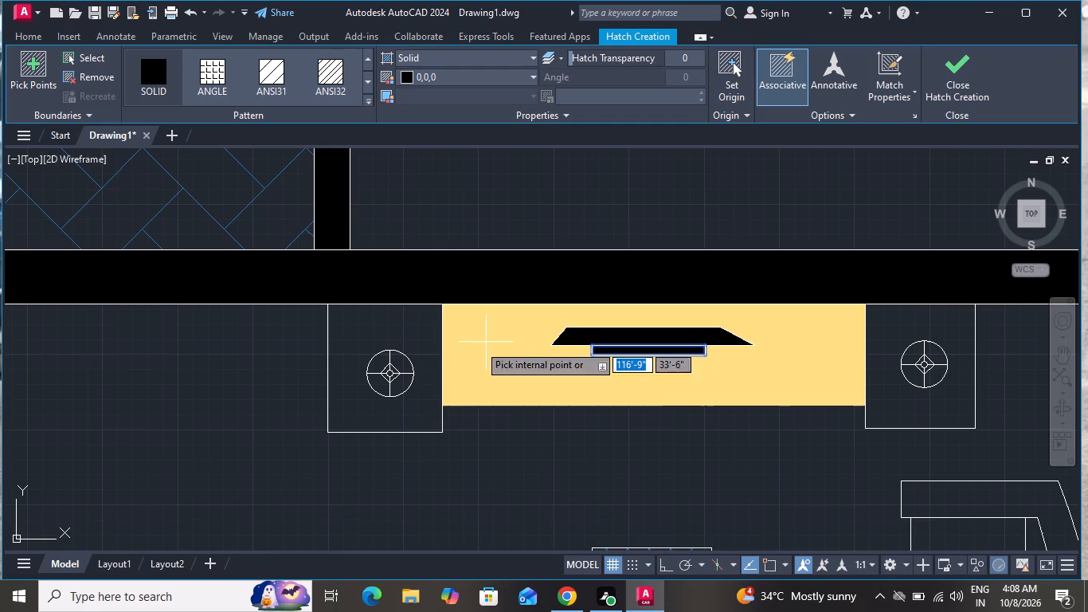
pyautogui.press('Escape')
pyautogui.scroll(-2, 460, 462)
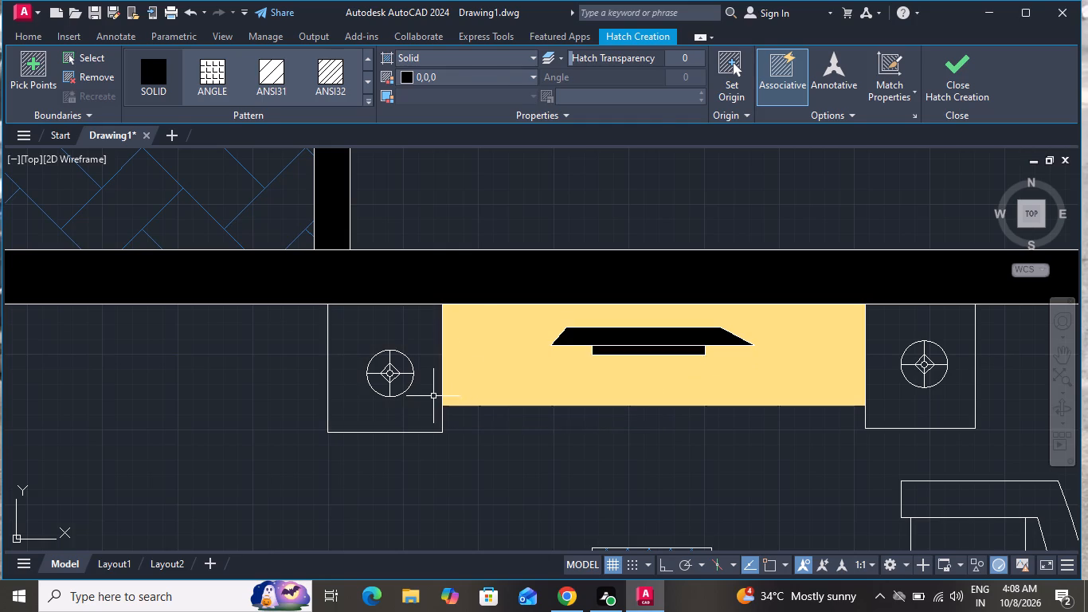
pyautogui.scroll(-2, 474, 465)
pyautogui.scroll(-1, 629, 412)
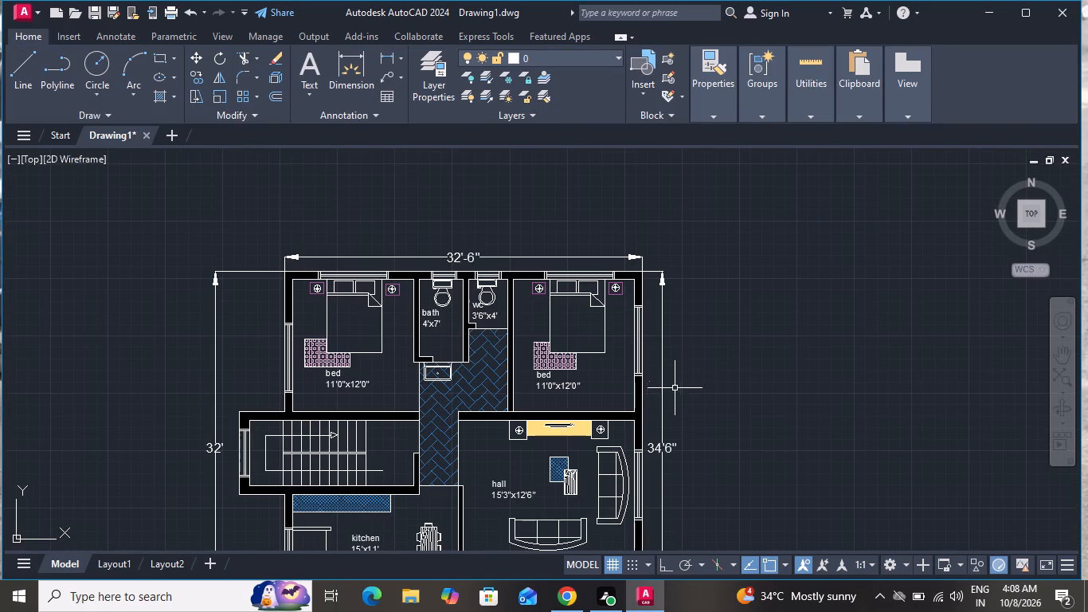
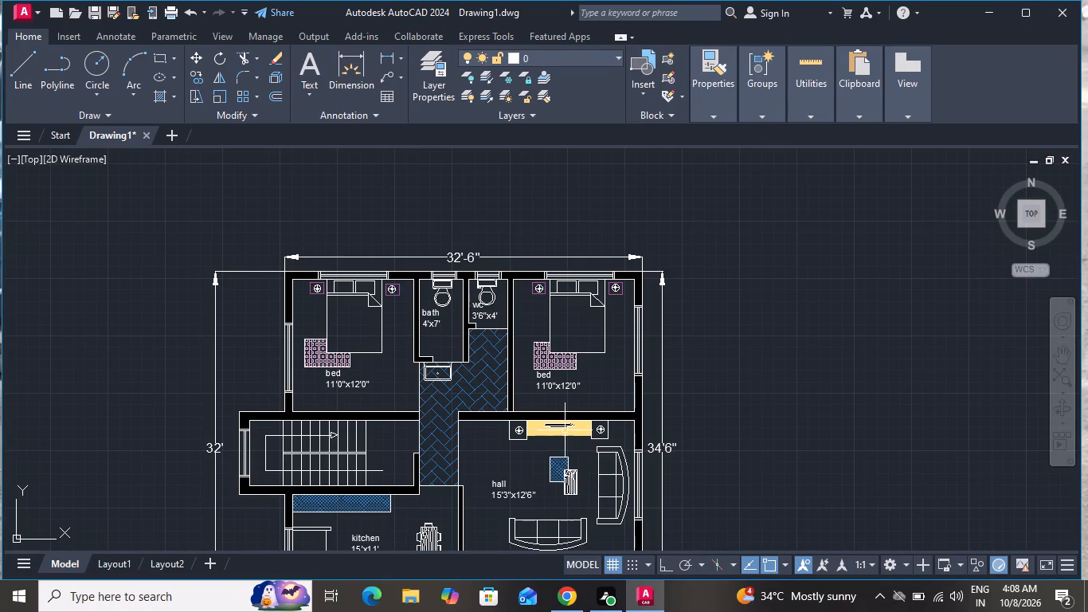
# Examine the whole floor plan, including the bedrooms, furnished hall, staircase, kitchen, porch and outer dimensions.
pyautogui.scroll(-1, 566, 430)
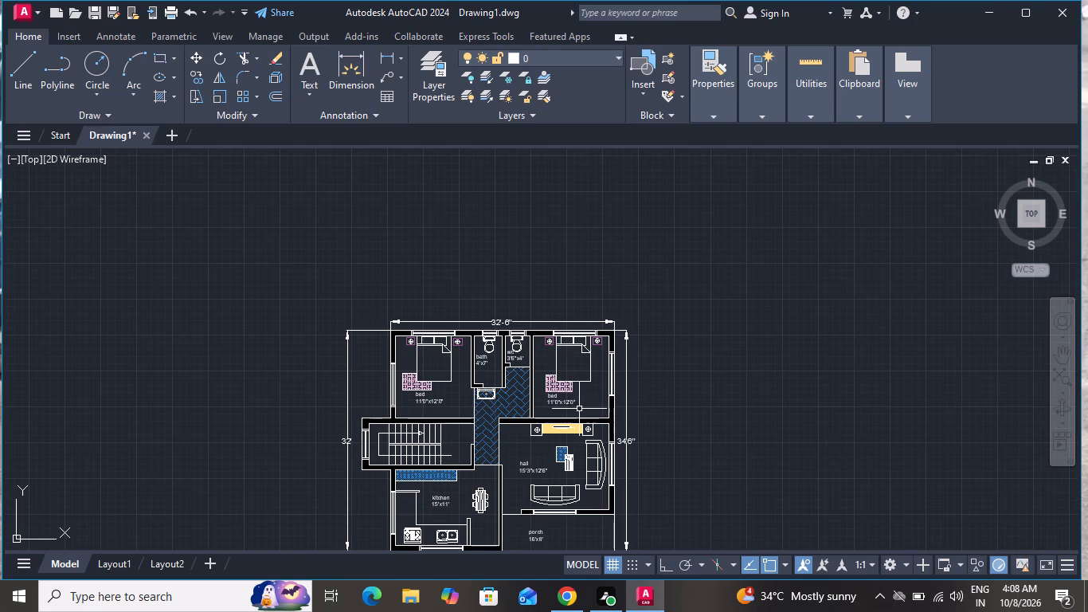
pyautogui.scroll(-2, 586, 423)
pyautogui.scroll(1, 596, 478)
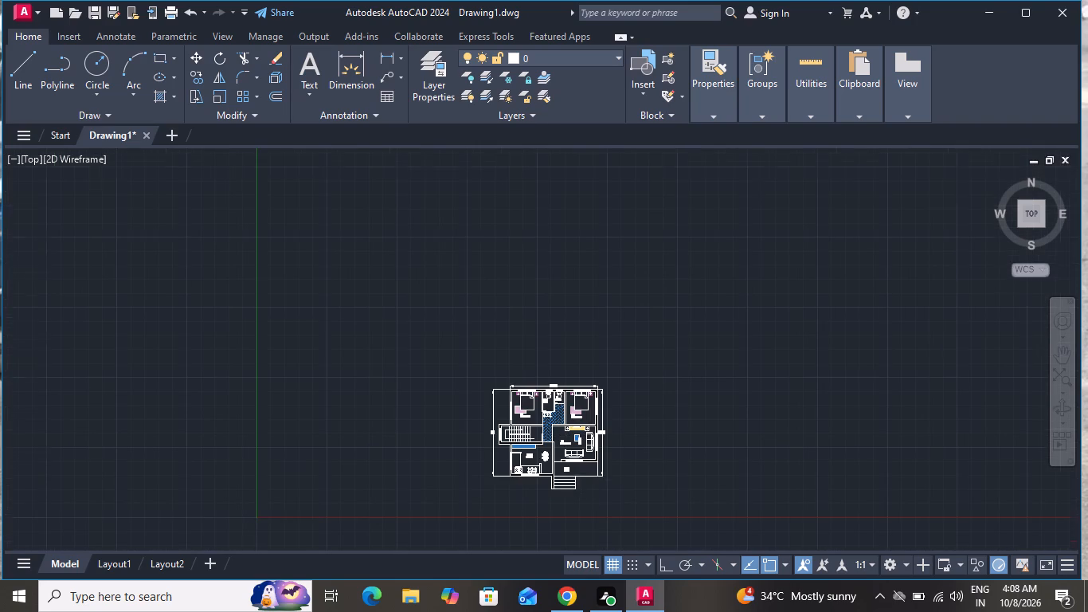
pyautogui.scroll(1, 596, 478)
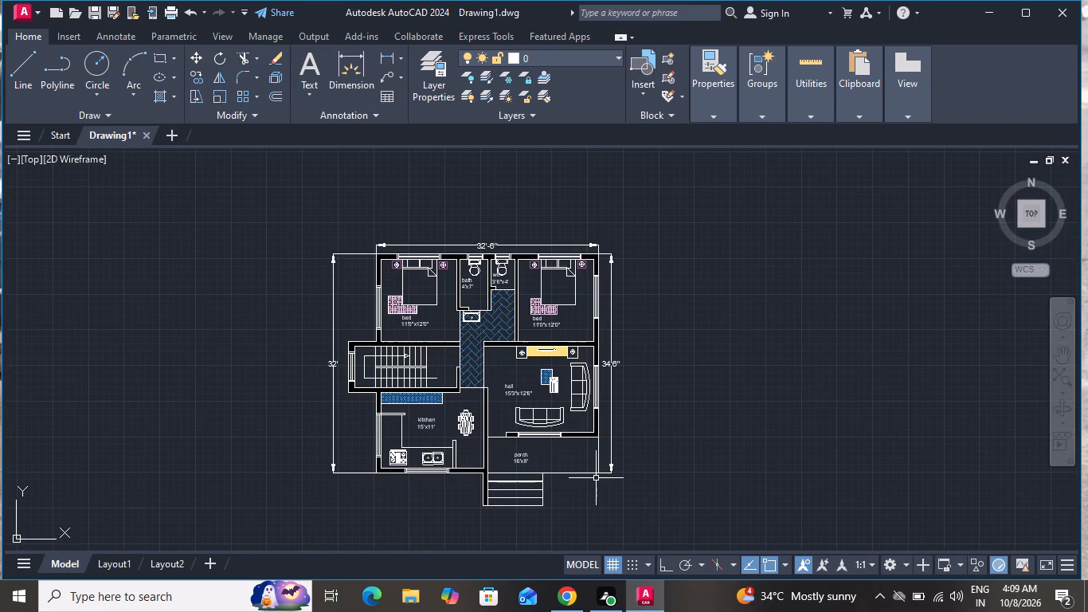
pyautogui.scroll(-2, 596, 481)
pyautogui.scroll(2, 578, 461)
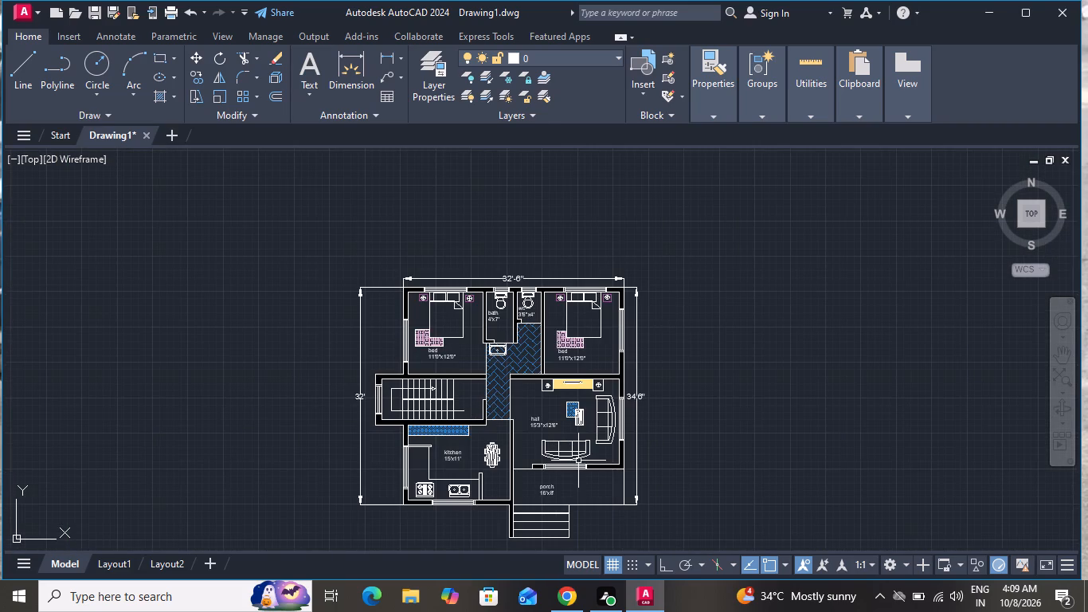
pyautogui.scroll(1, 413, 403)
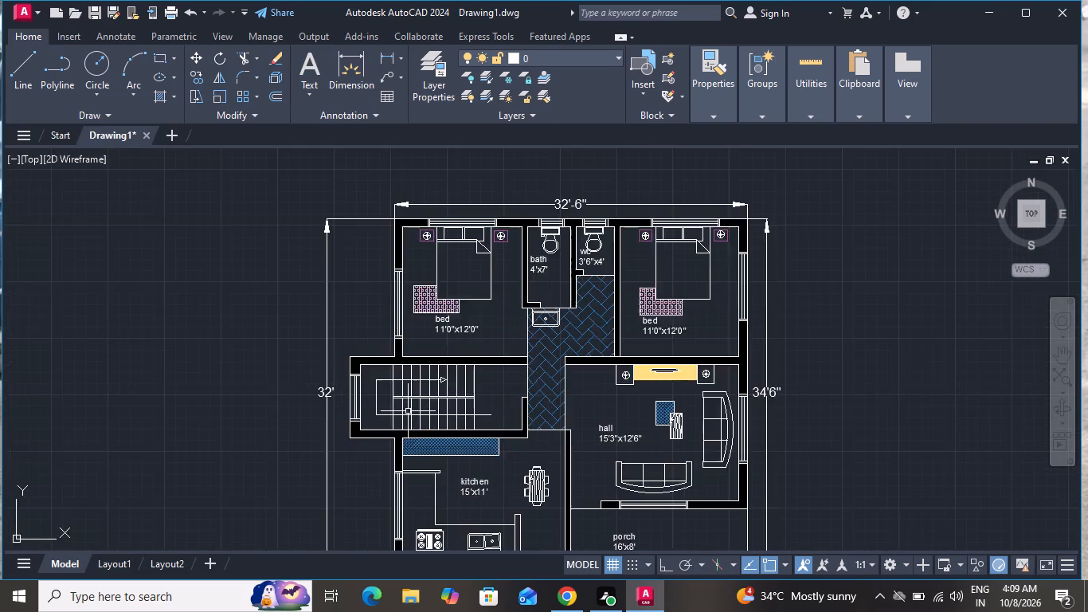
pyautogui.scroll(-1, 407, 412)
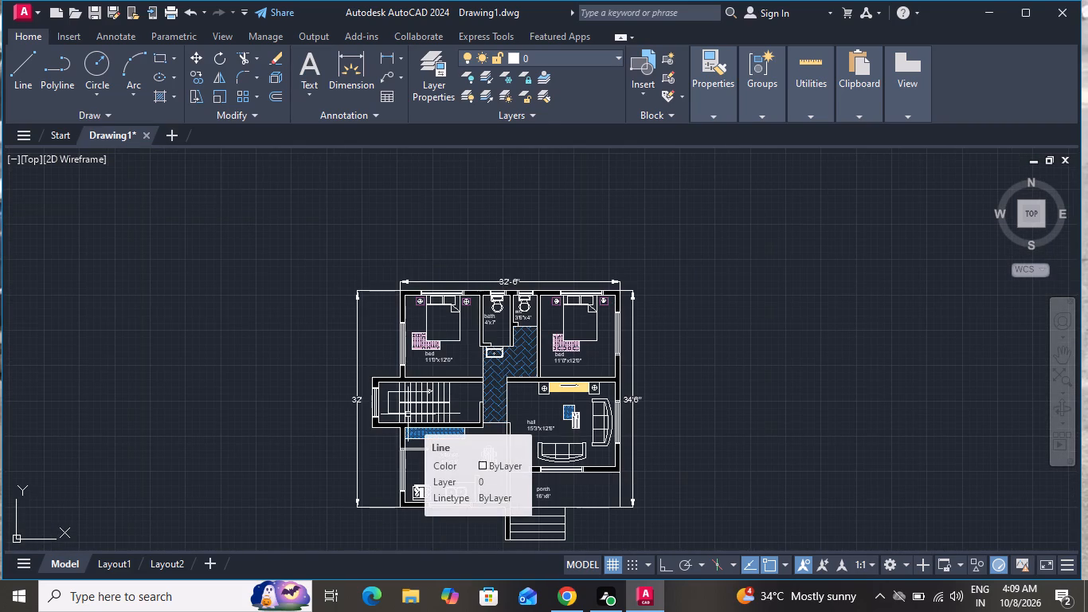
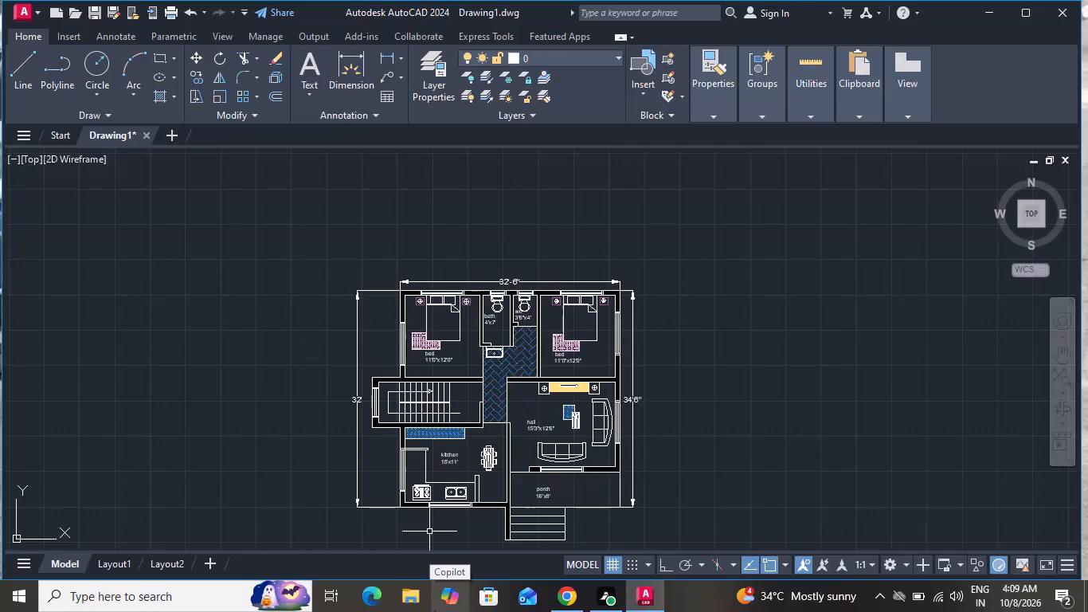
# Save the drawing as "drawing 7" in the 30X40 folder inside intership on Local Disk (C:).
pyautogui.scroll(-2, 334, 218)
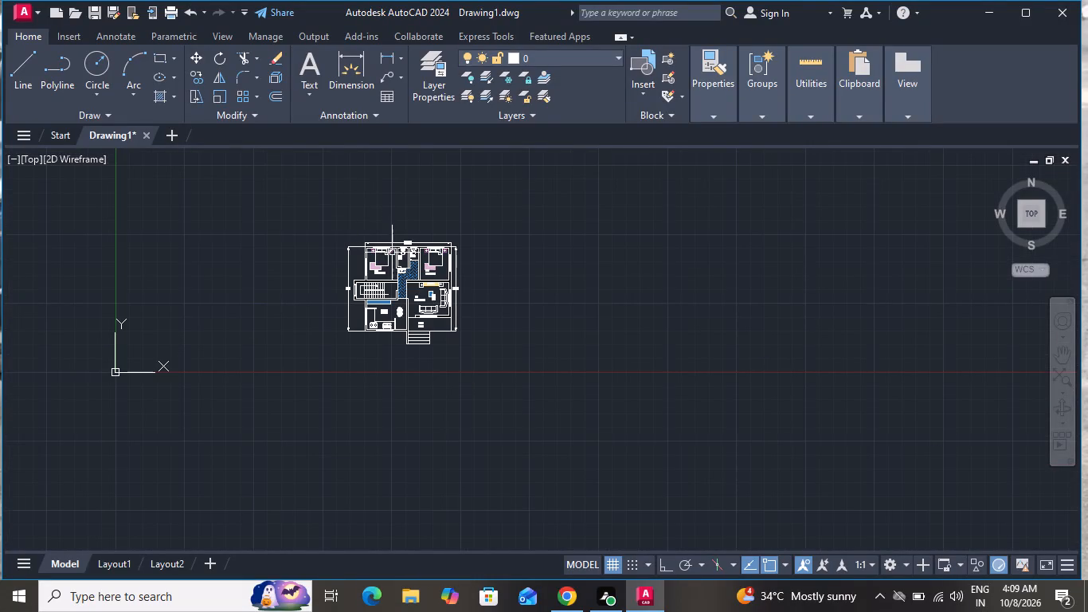
pyautogui.hotkey('ctrl', 's')
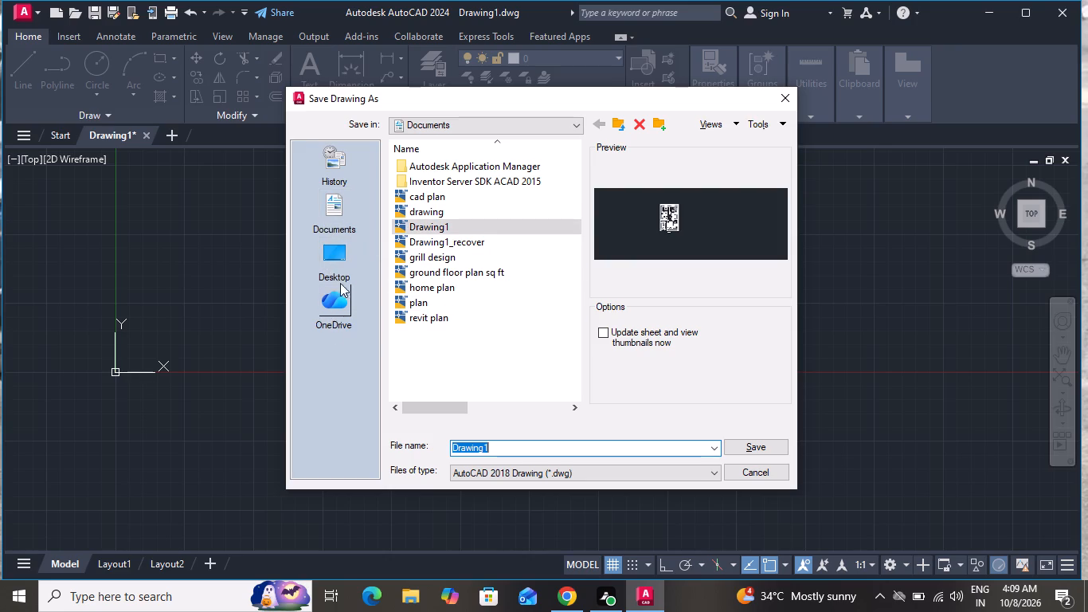
pyautogui.doubleClick(349, 264)
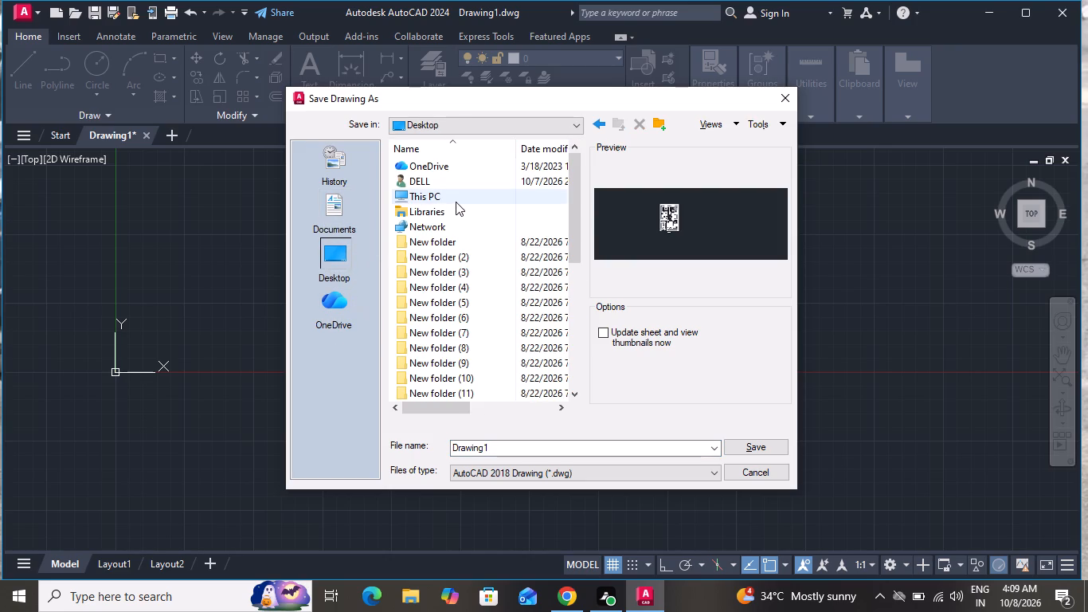
pyautogui.doubleClick(456, 202)
pyautogui.doubleClick(447, 308)
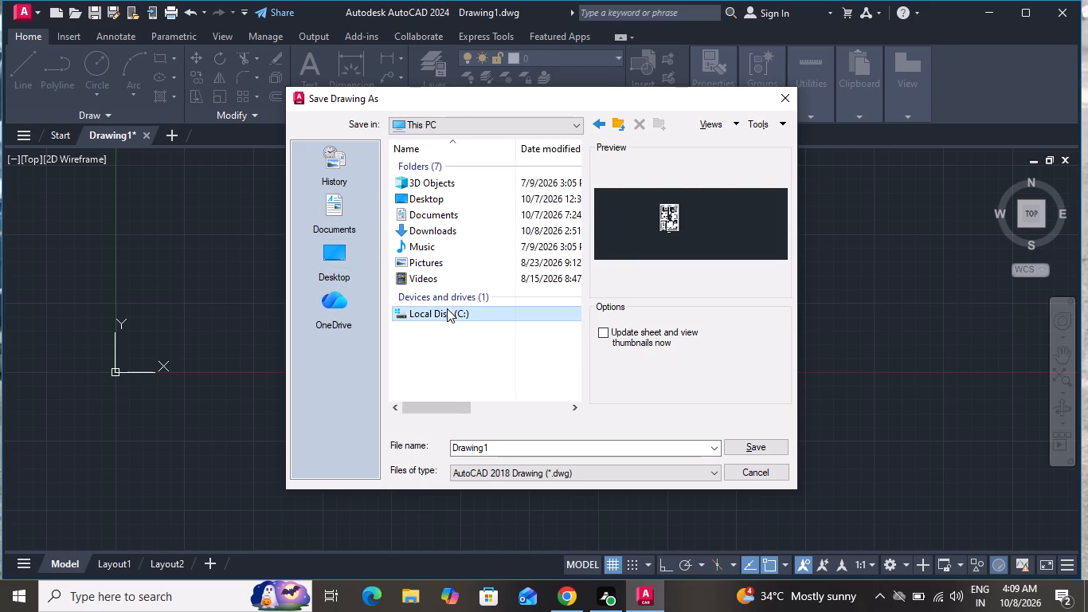
pyautogui.doubleClick(460, 227)
pyautogui.doubleClick(462, 165)
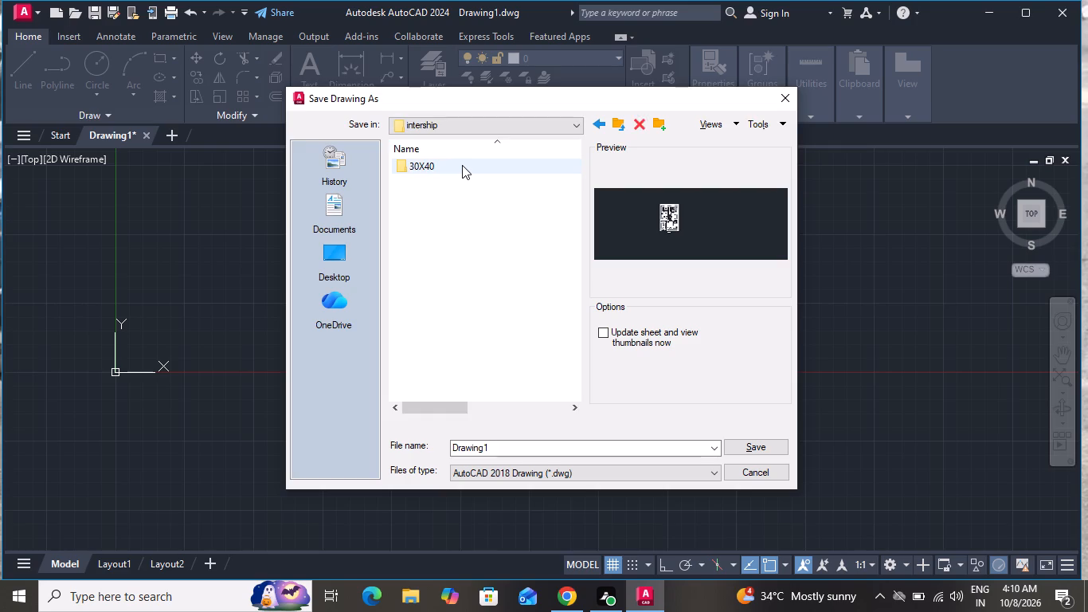
pyautogui.click(526, 452)
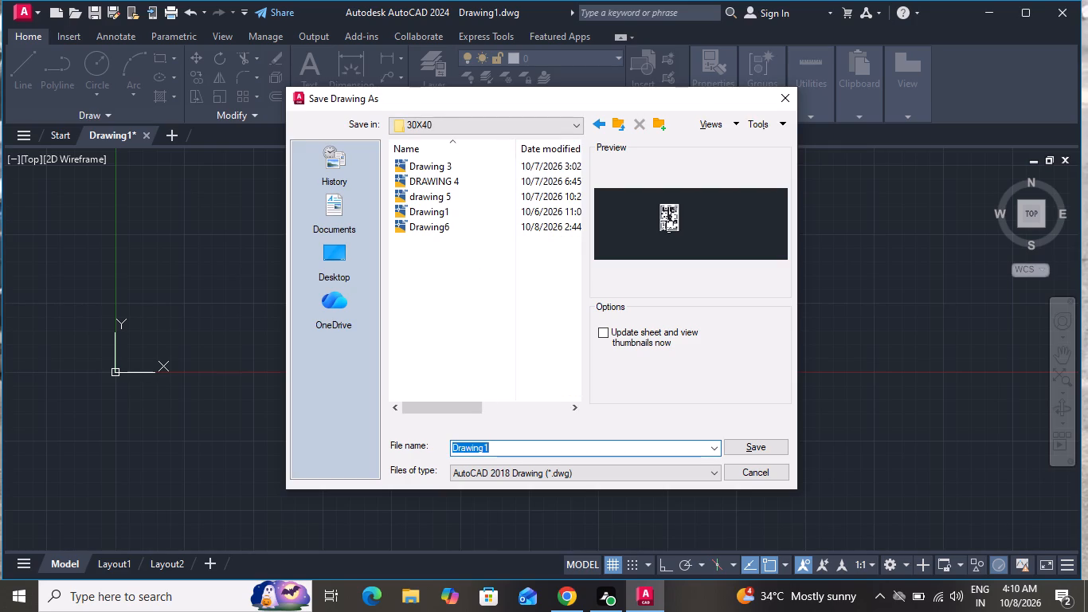
pyautogui.press('BackSpace')
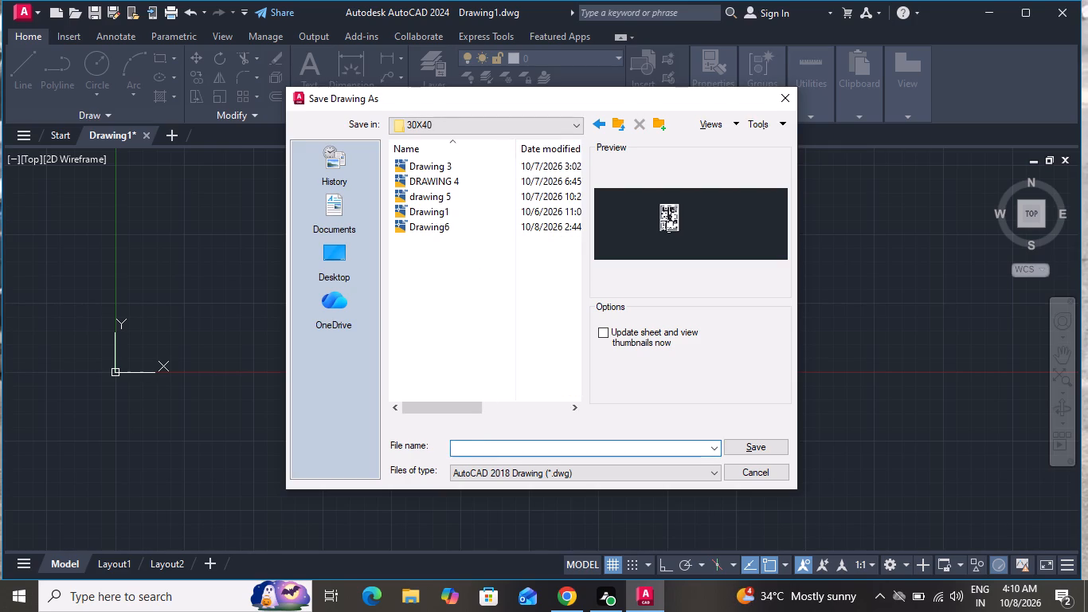
pyautogui.press('d')
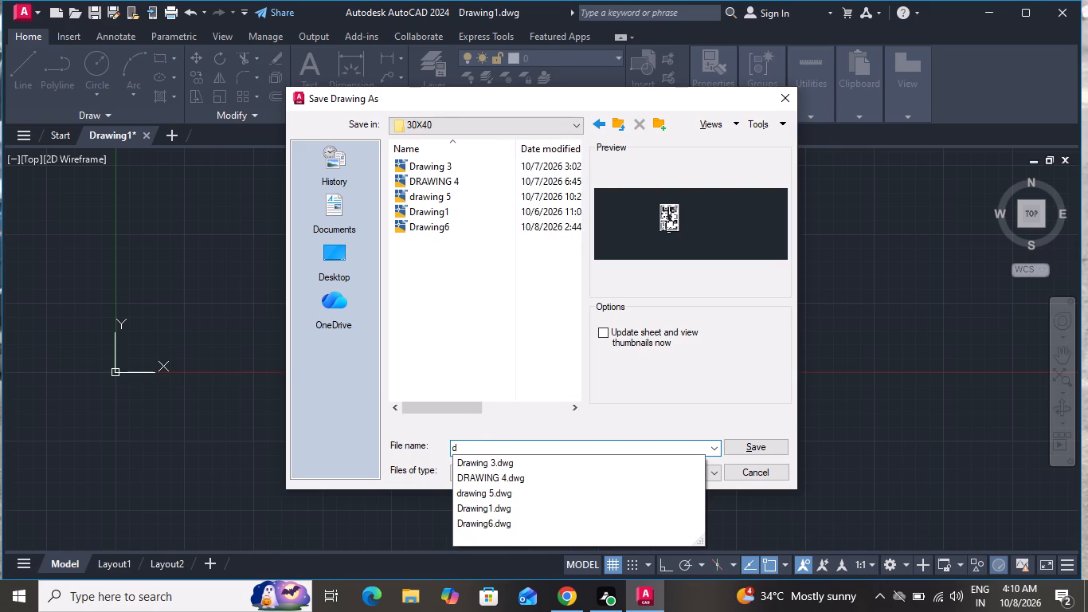
pyautogui.write('raw')
pyautogui.write('ing')
pyautogui.press('space')
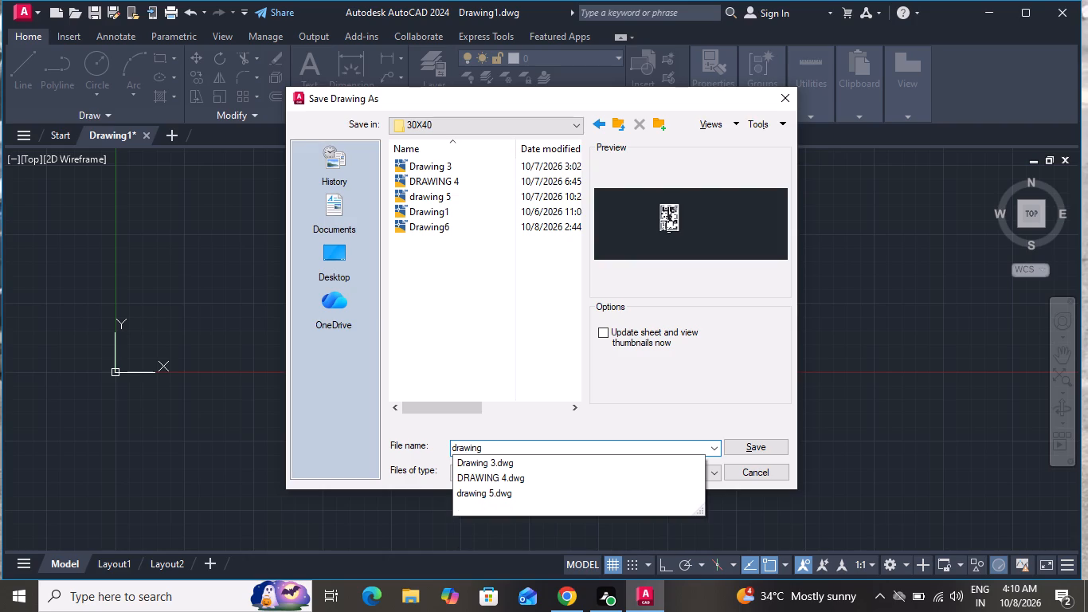
pyautogui.press('7')
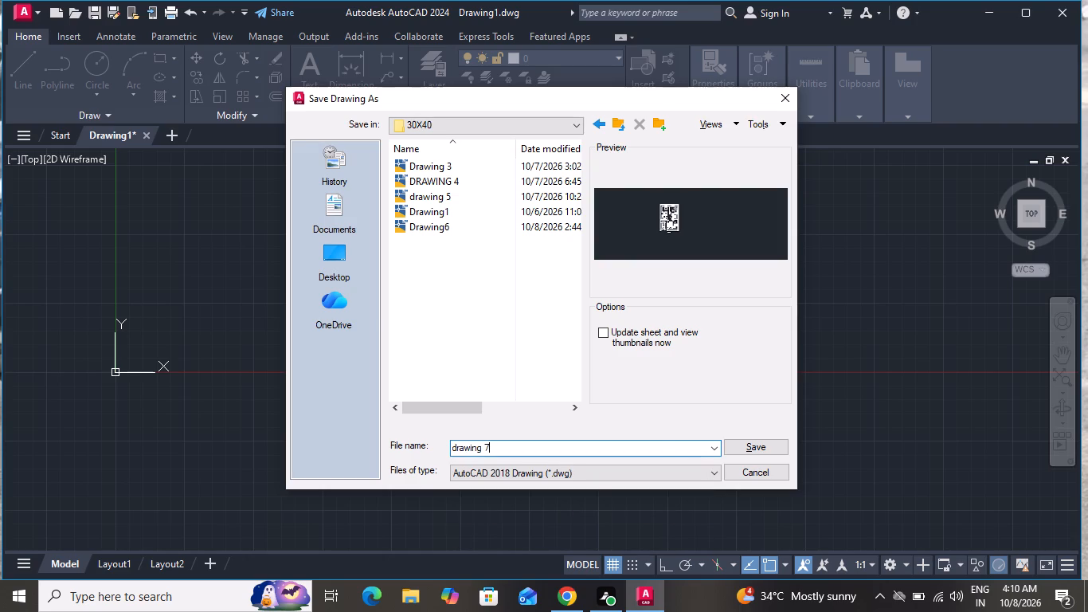
pyautogui.click(730, 438)
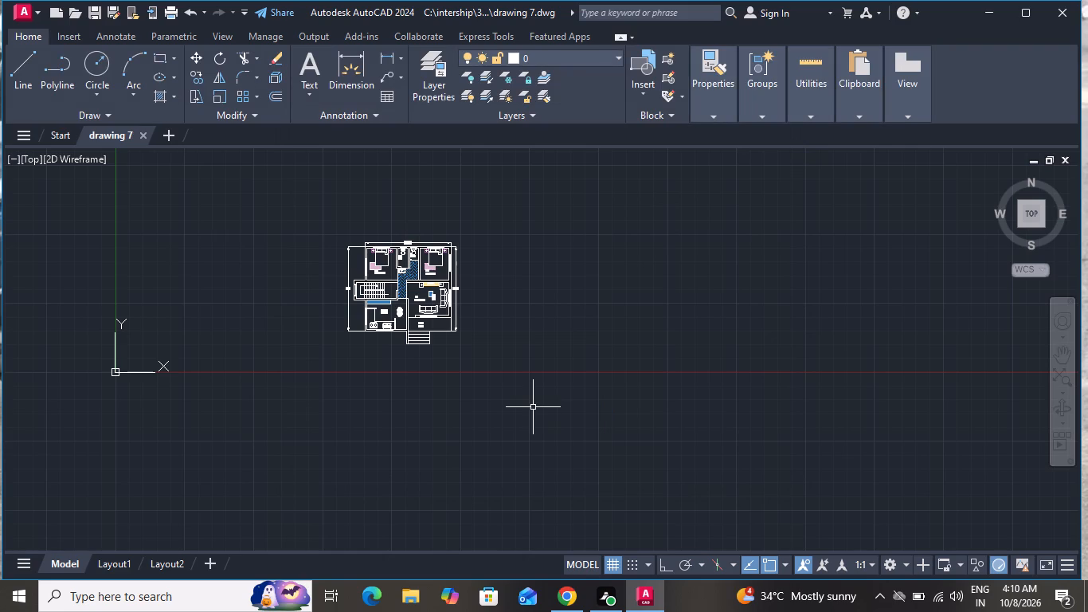
# Turn off log file recording with the LOGFILEOFF command.
pyautogui.write('log')
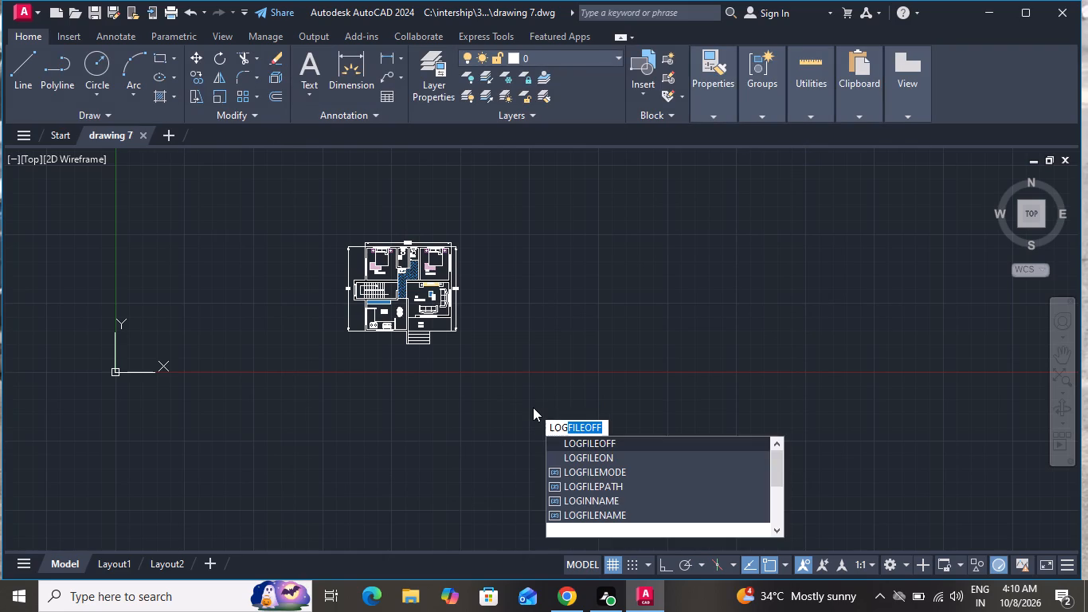
pyautogui.click(706, 439)
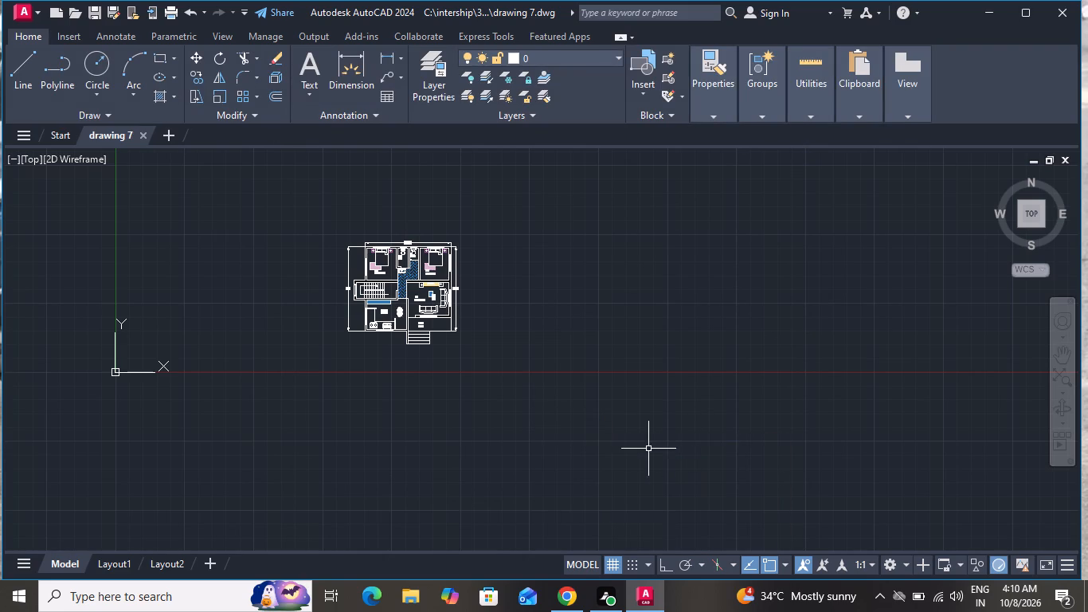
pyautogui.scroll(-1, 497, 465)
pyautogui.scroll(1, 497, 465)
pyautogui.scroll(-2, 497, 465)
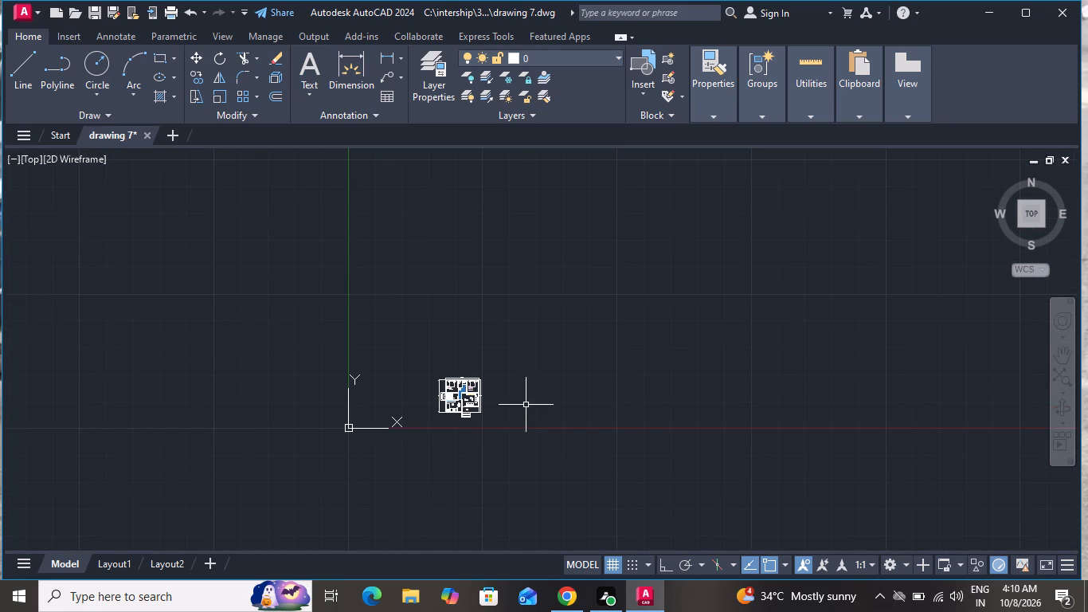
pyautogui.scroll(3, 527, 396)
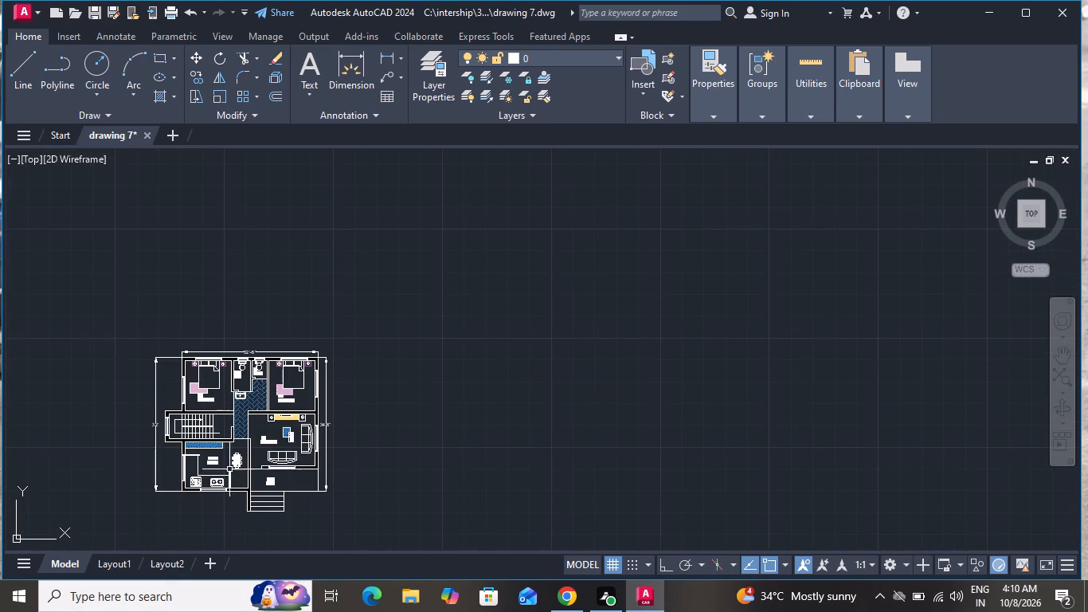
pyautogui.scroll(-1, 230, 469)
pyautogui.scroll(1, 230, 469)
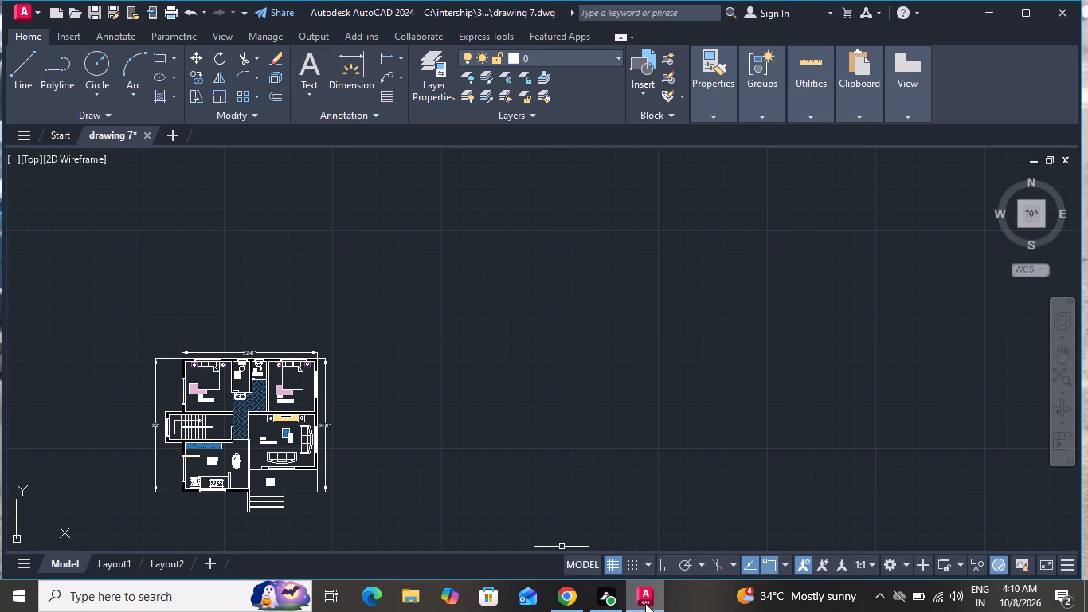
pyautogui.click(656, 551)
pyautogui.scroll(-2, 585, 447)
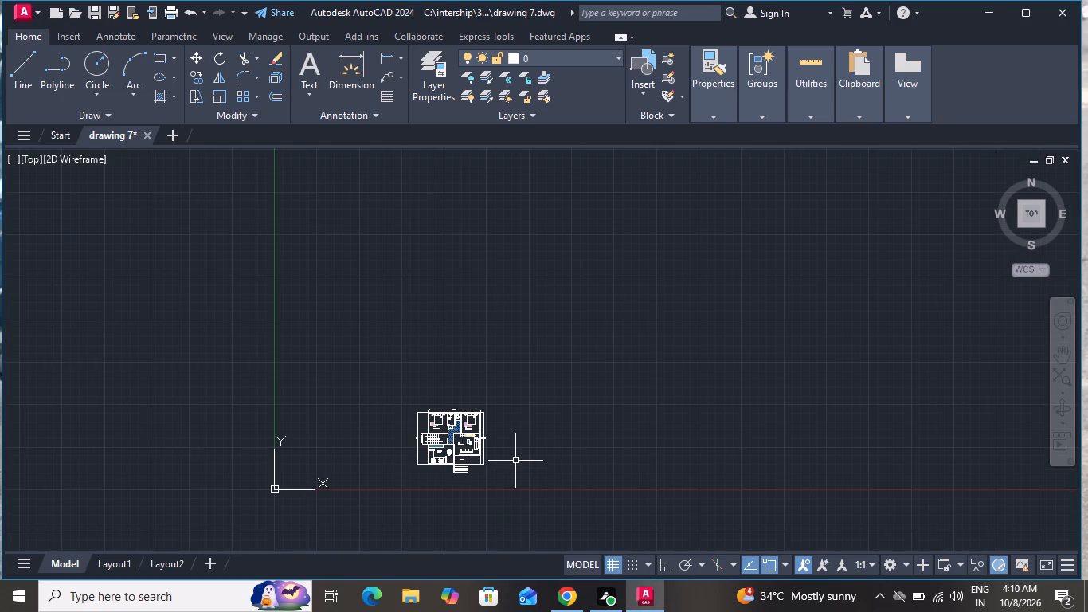
# Run the LOGFILEOFF command again to turn off log file recording.
pyautogui.press('l')
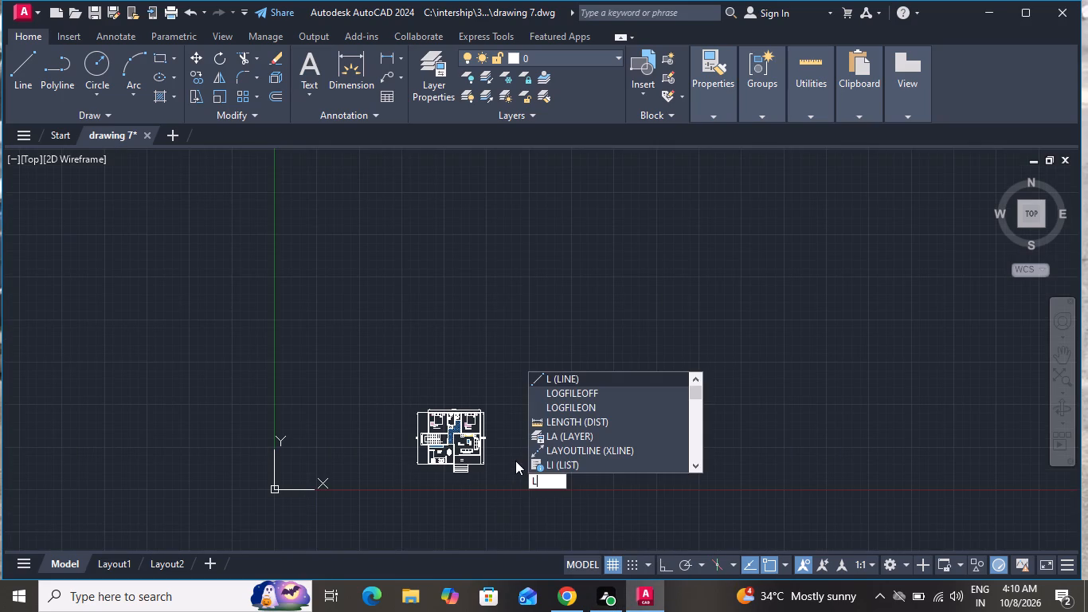
pyautogui.press('o')
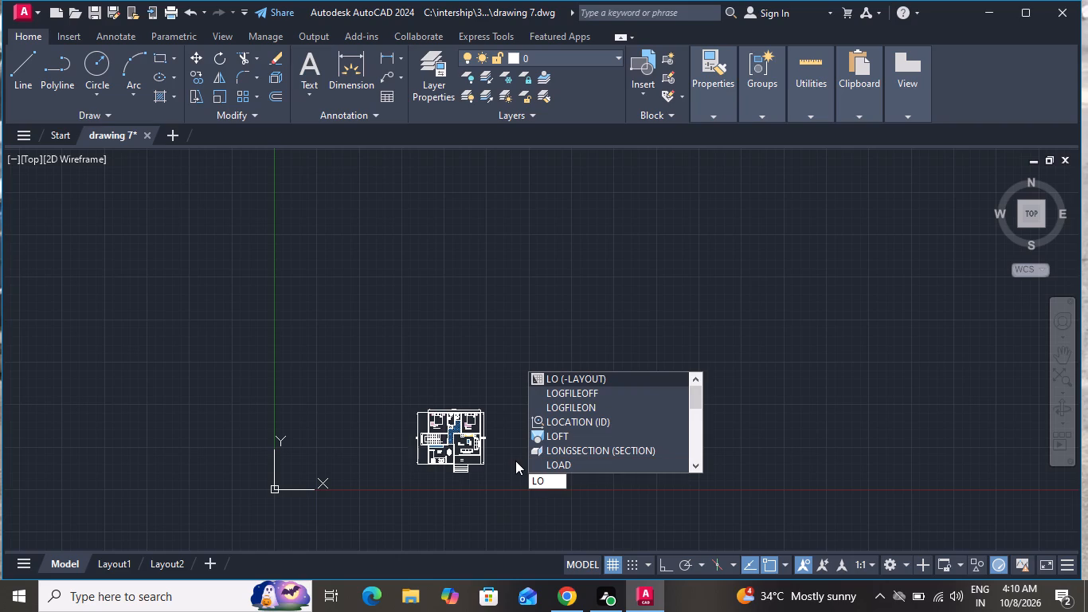
pyautogui.click(557, 394)
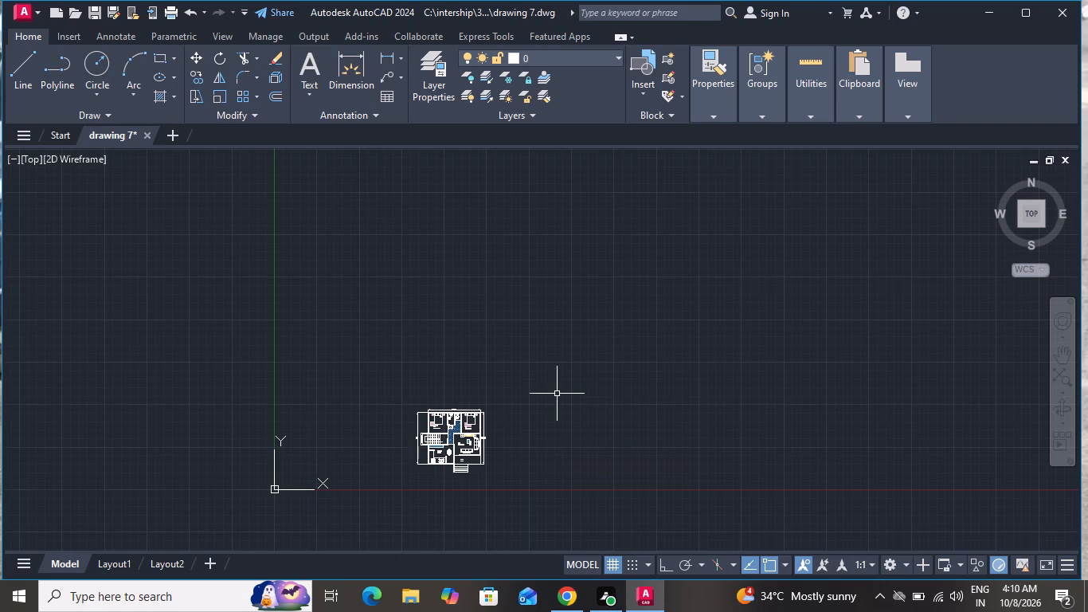
# Set up a plot with the previous plot settings and a plot window enclosing the whole floor plan, its dimensions and the porch steps.
pyautogui.hotkey('ctrl', 'p')
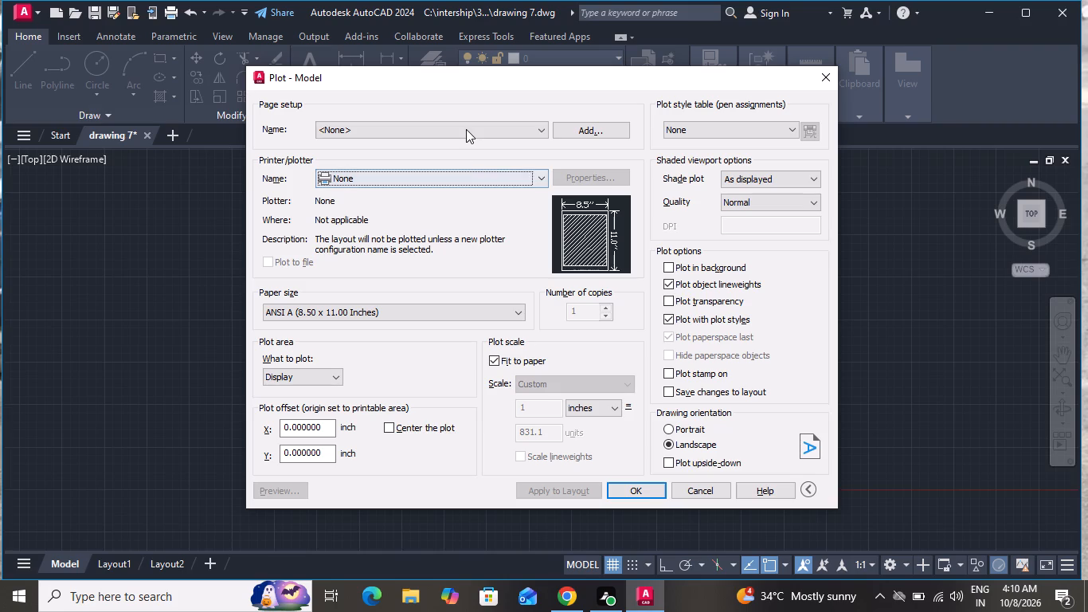
pyautogui.click(466, 129)
pyautogui.click(462, 157)
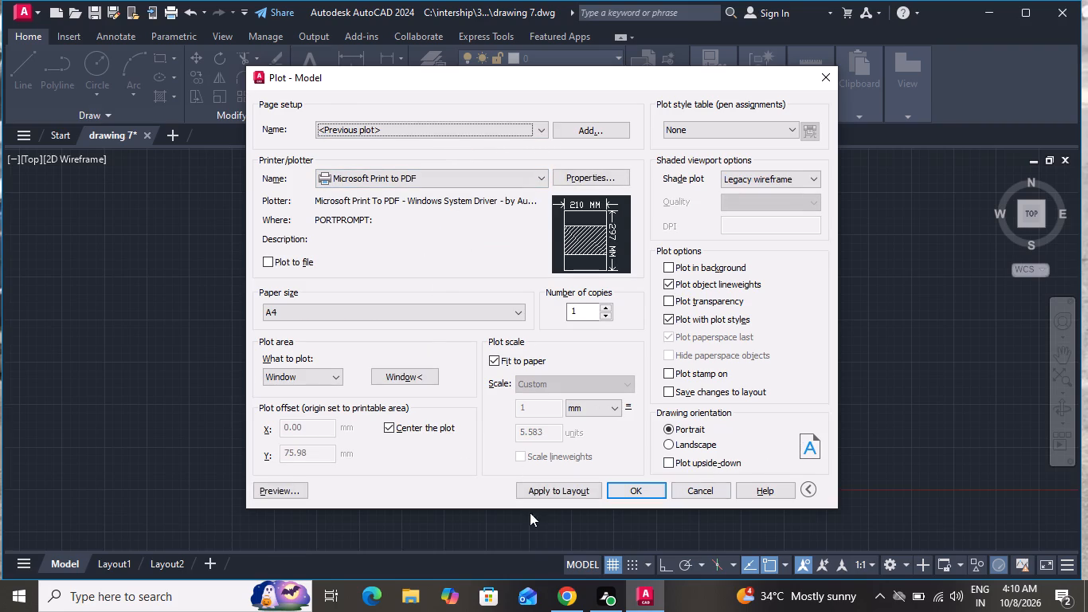
pyautogui.click(401, 375)
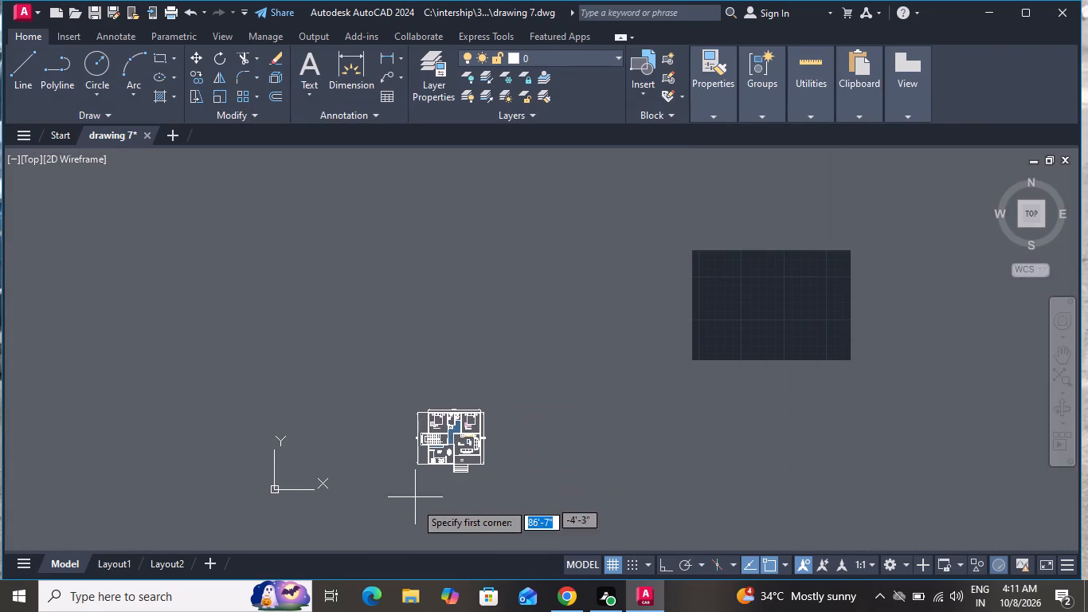
pyautogui.scroll(2, 419, 500)
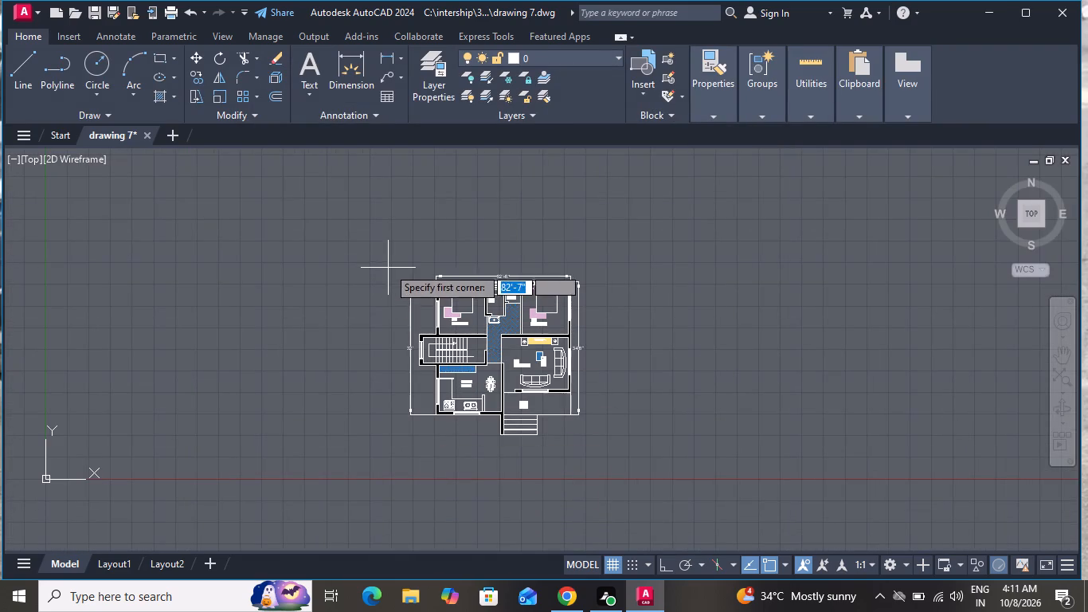
pyautogui.moveTo(390, 264); pyautogui.dragTo(567, 434)
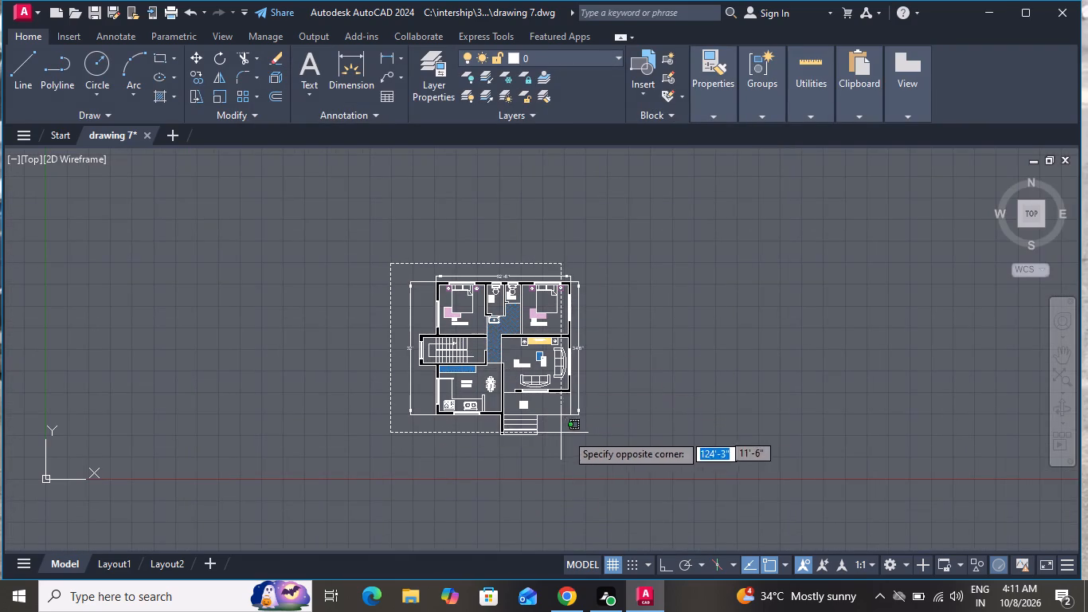
pyautogui.moveTo(567, 434); pyautogui.dragTo(607, 443)
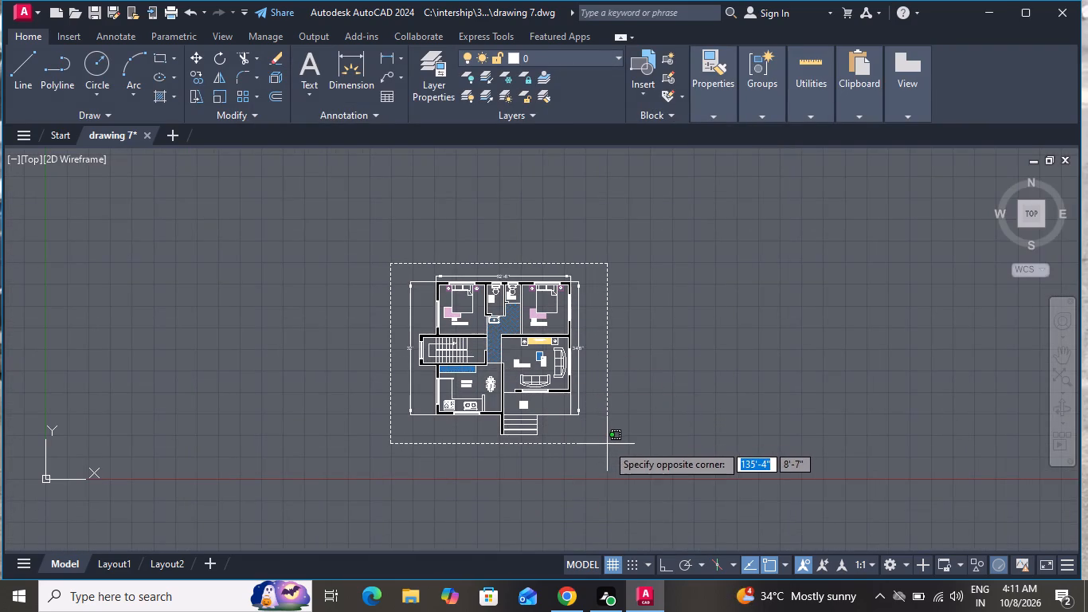
pyautogui.click(607, 444)
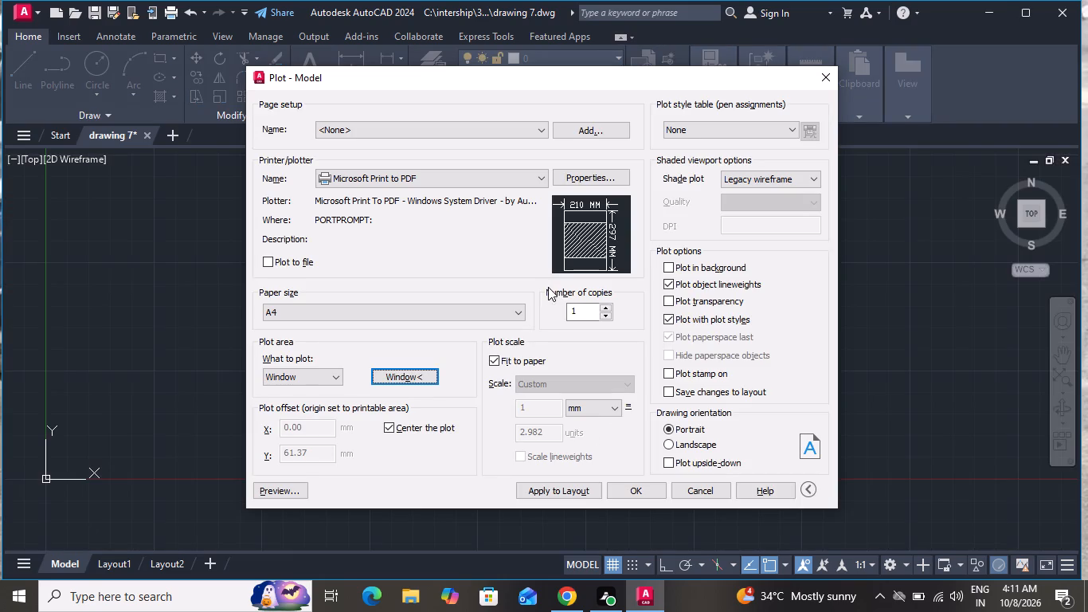
# Preview the plot and examine the sheet's layout, room labels, furniture, hatches and outer dimensions.
pyautogui.click(288, 496)
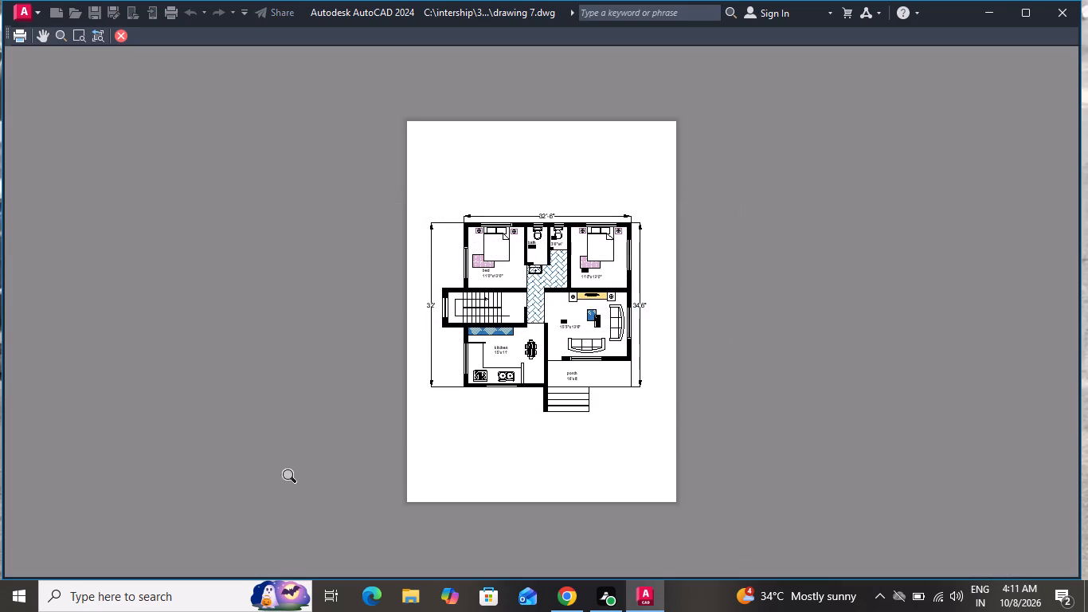
pyautogui.scroll(3, 613, 237)
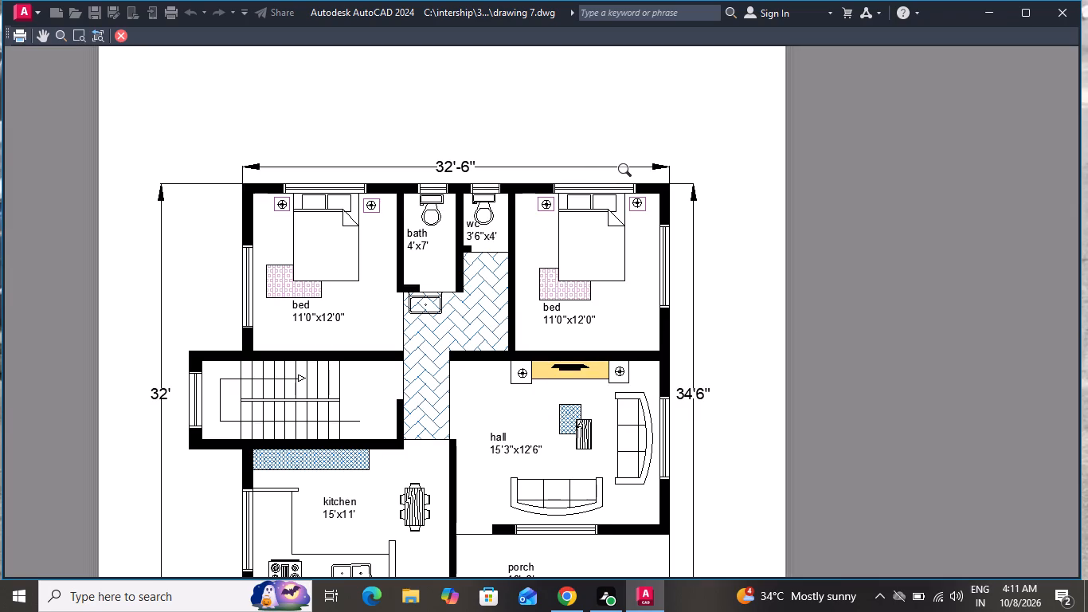
pyautogui.scroll(-2, 546, 214)
pyautogui.scroll(2, 401, 394)
pyautogui.scroll(-1, 558, 374)
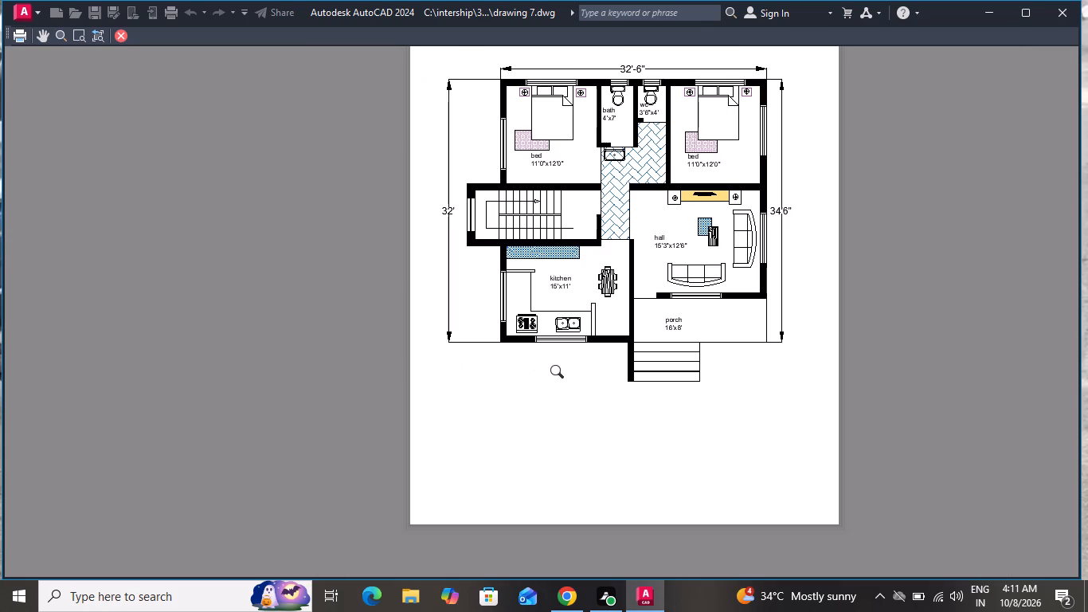
pyautogui.scroll(-1, 563, 378)
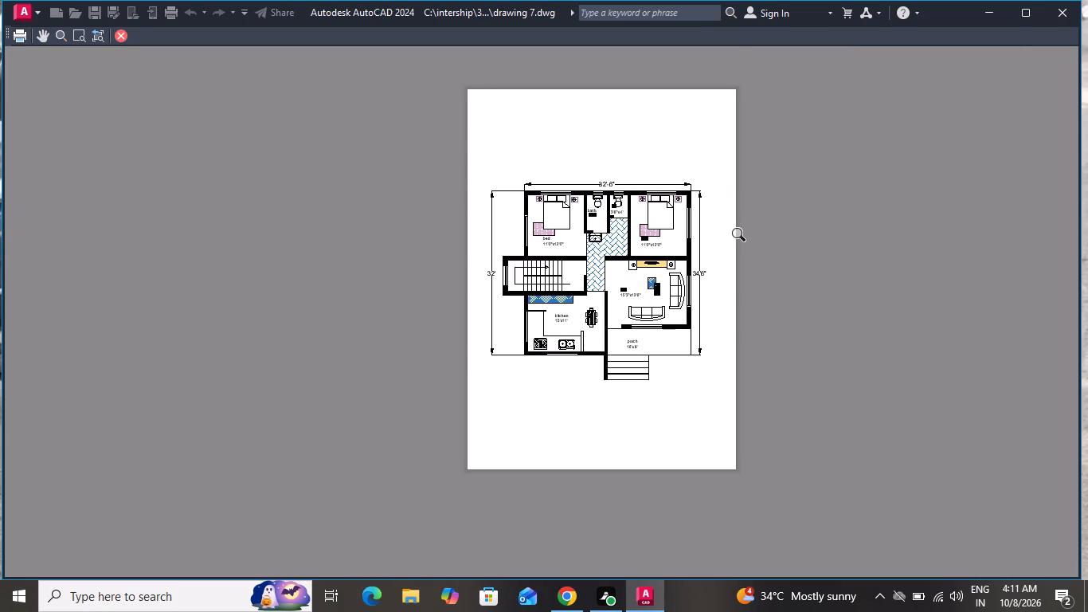
pyautogui.scroll(2, 743, 237)
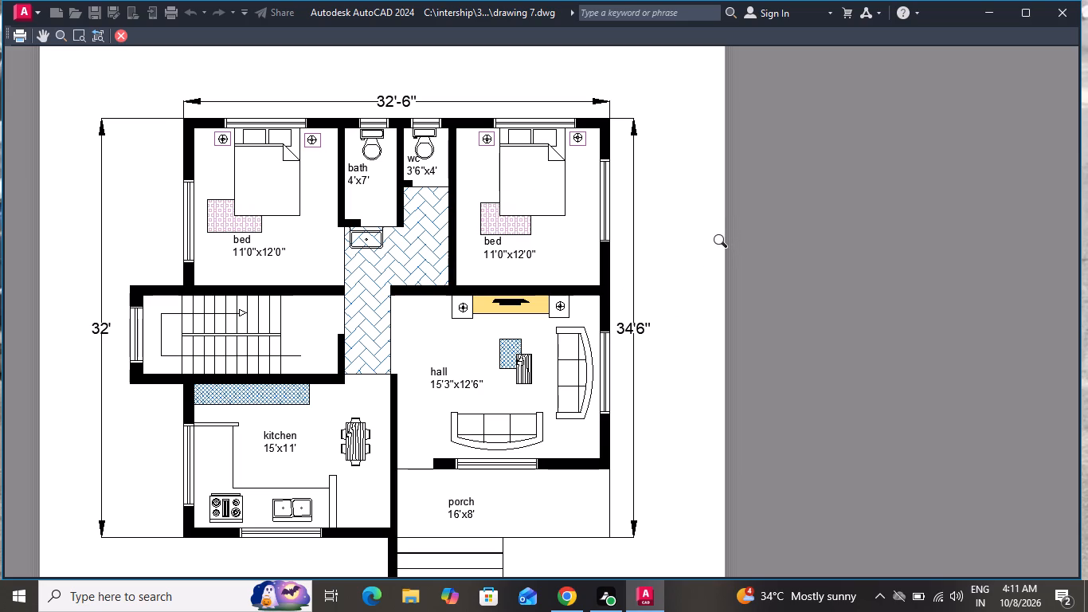
pyautogui.scroll(-1, 718, 246)
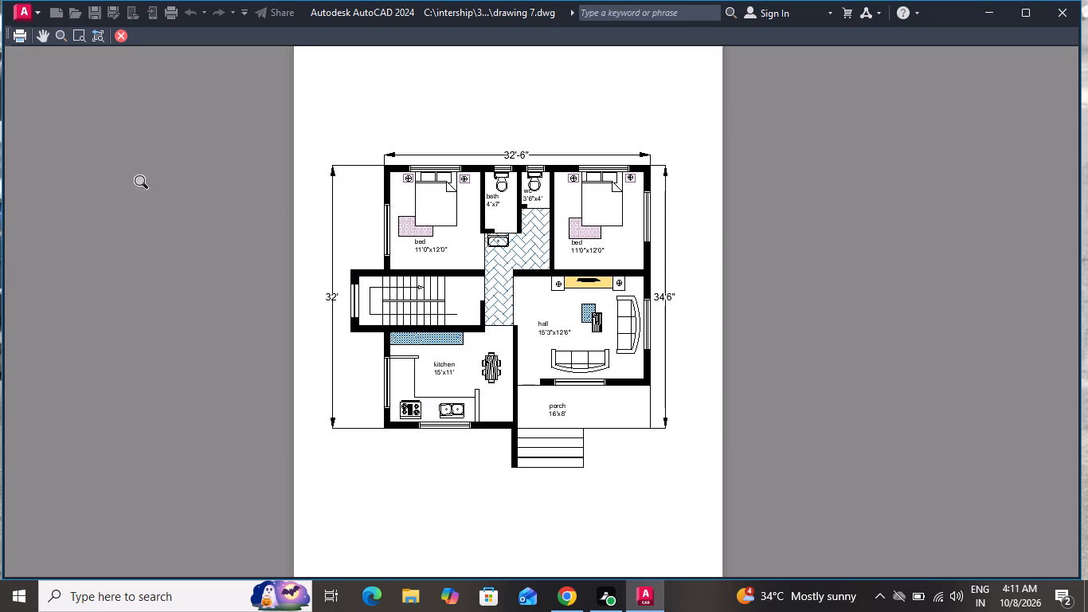
# Plot the previewed sheet to a PDF file named "pdf 7" in the 30X40 folder.
pyautogui.click(22, 36)
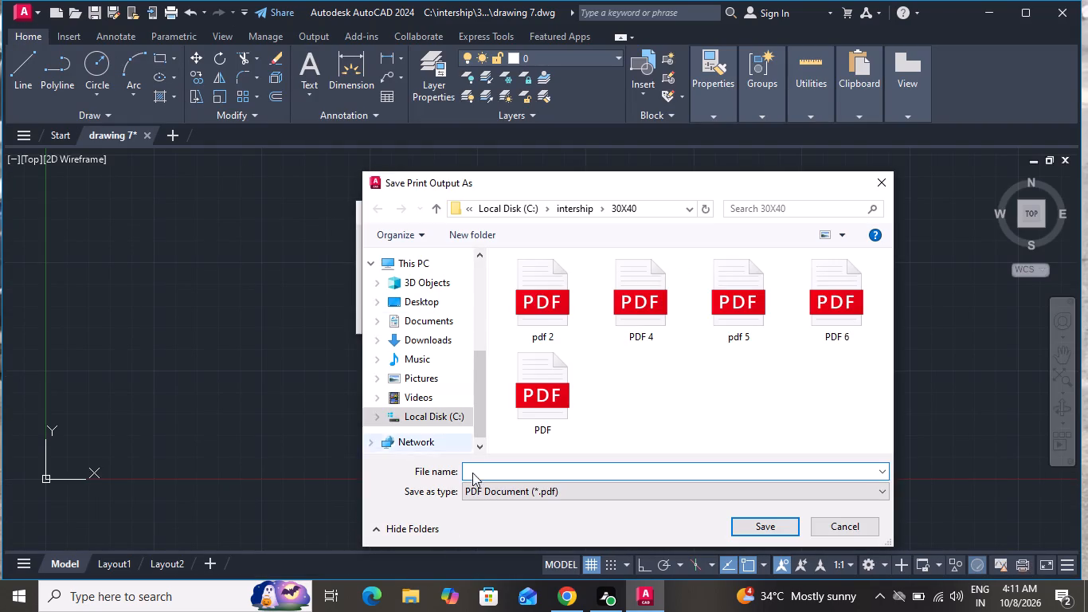
pyautogui.click(524, 470)
pyautogui.press('p')
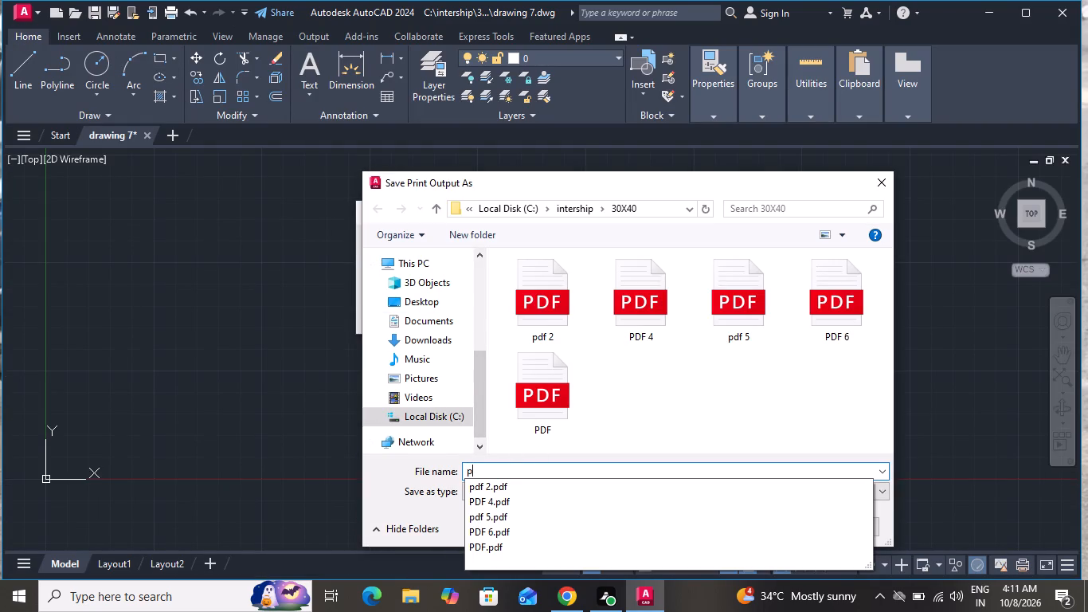
pyautogui.press('d')
pyautogui.press('f')
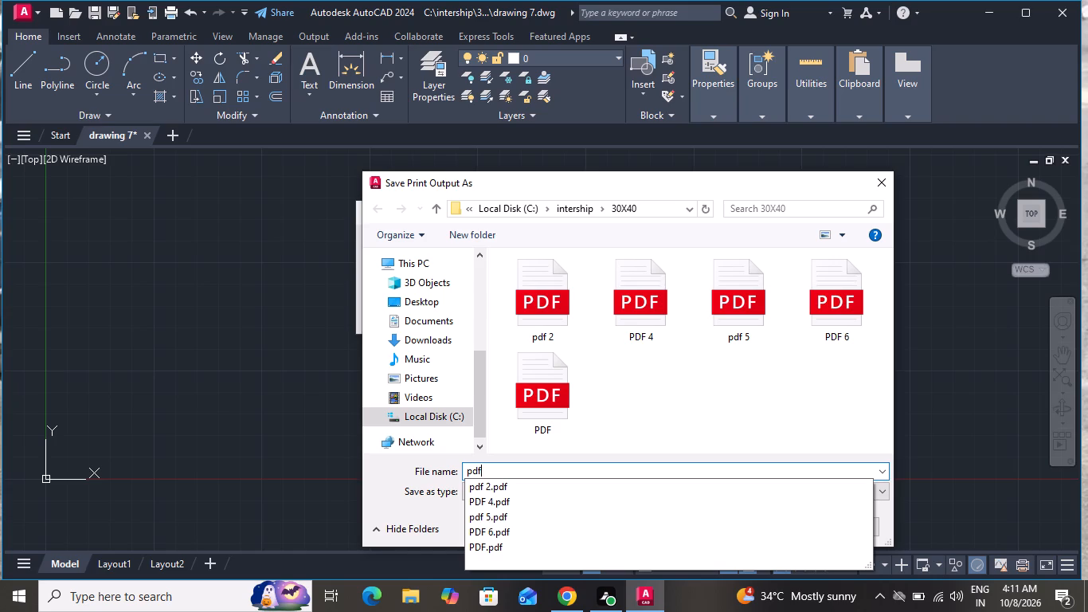
pyautogui.press('space')
pyautogui.write('7')
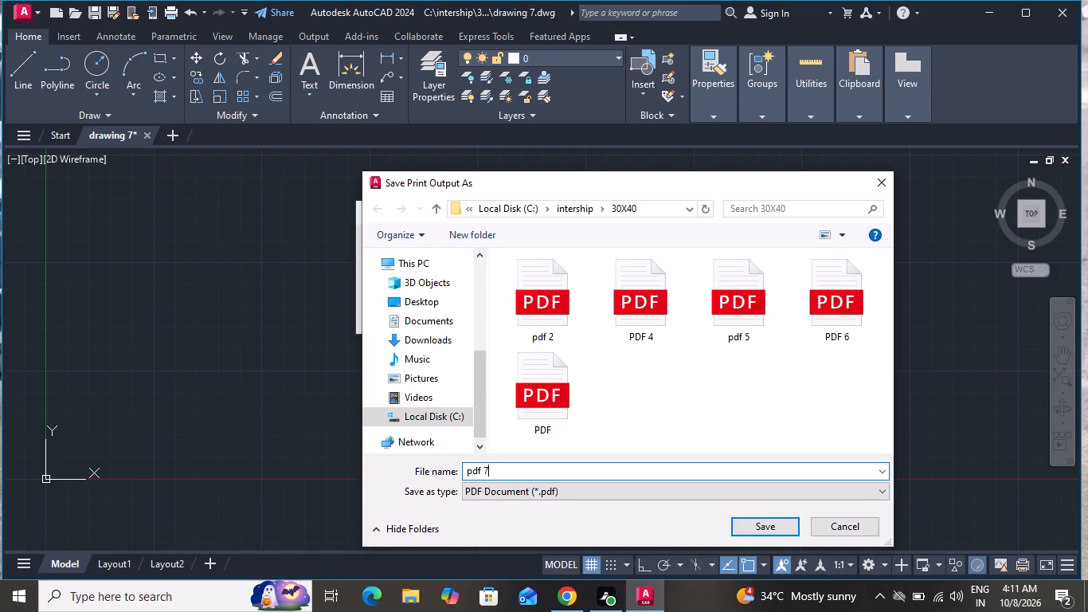
pyautogui.click(773, 528)
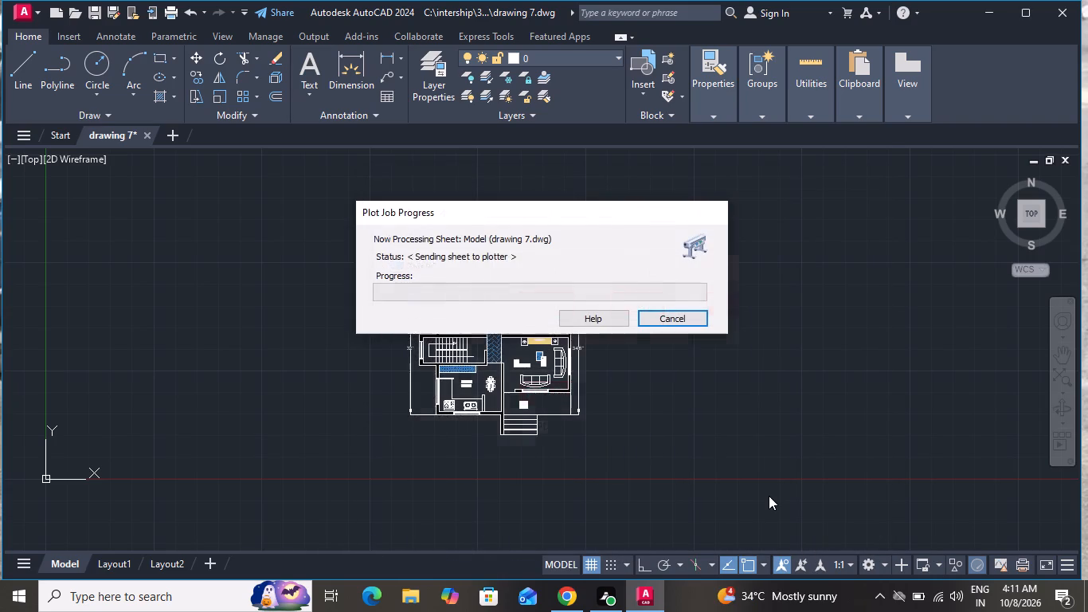